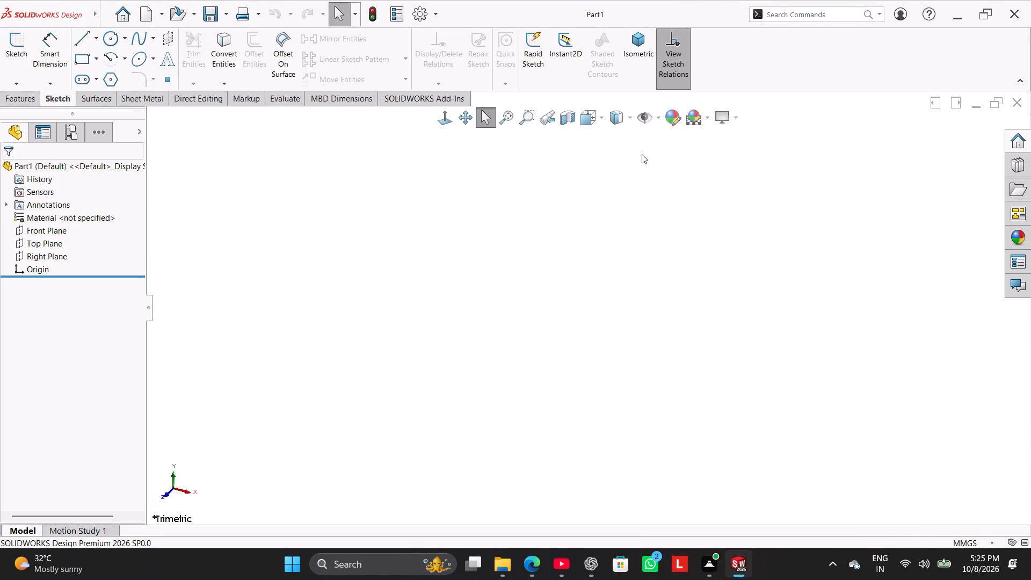
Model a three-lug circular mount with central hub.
Start a sketch on the Top Plane and draw a circle centred on the origin, about 69.6 mm in radius.
left_click(18, 50)
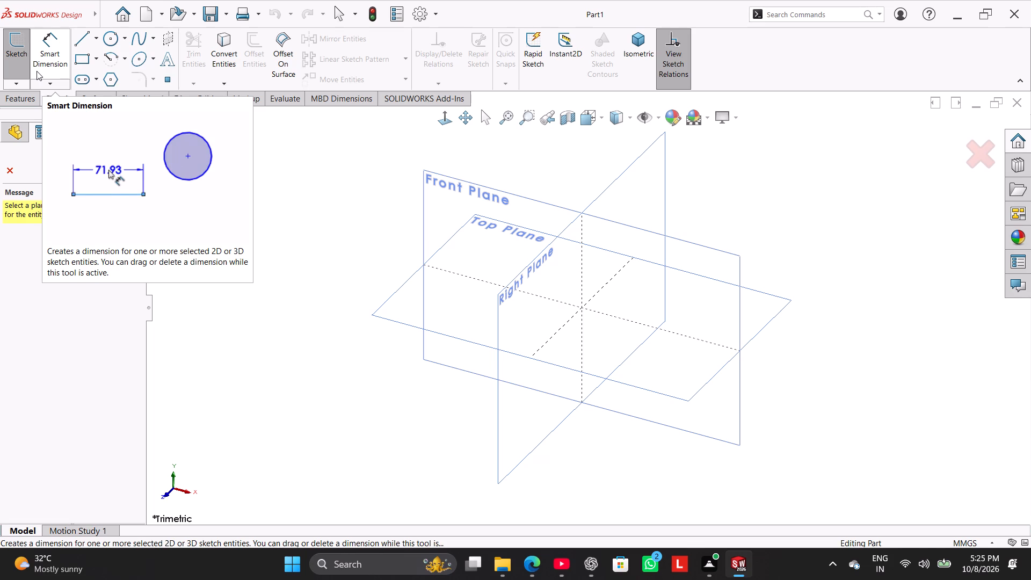
left_click(403, 307)
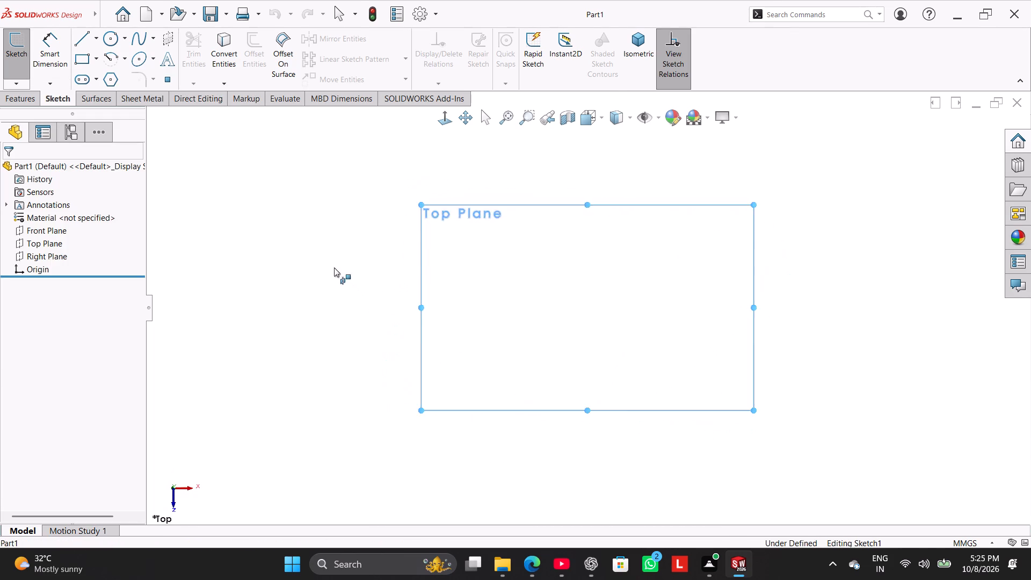
left_click(111, 38)
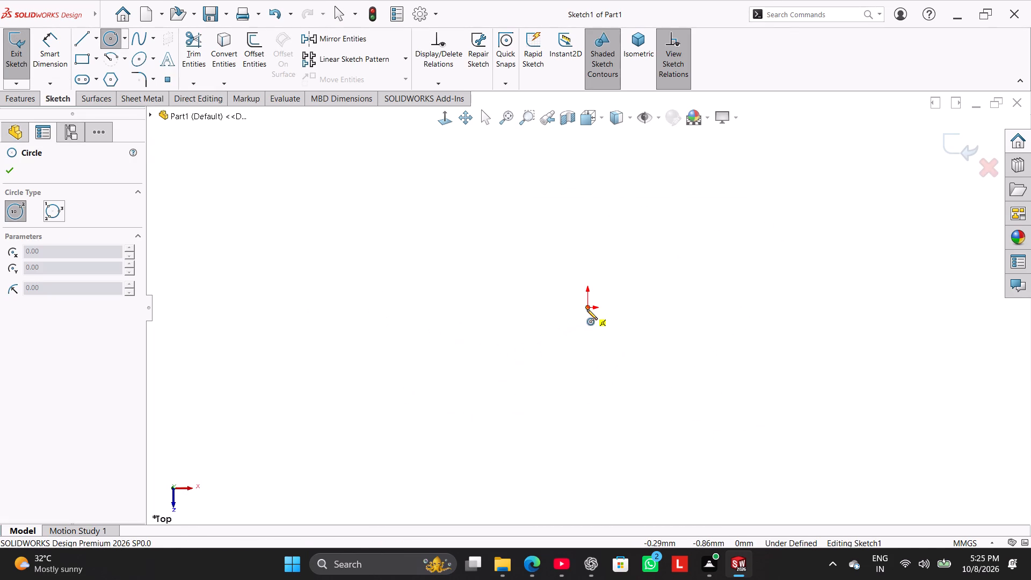
left_click(587, 309)
left_click(698, 377)
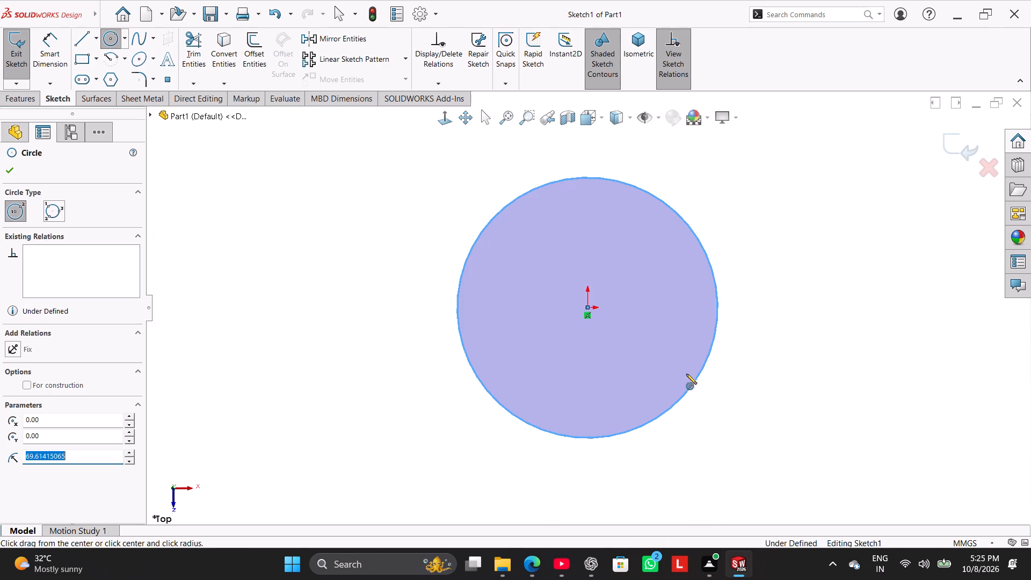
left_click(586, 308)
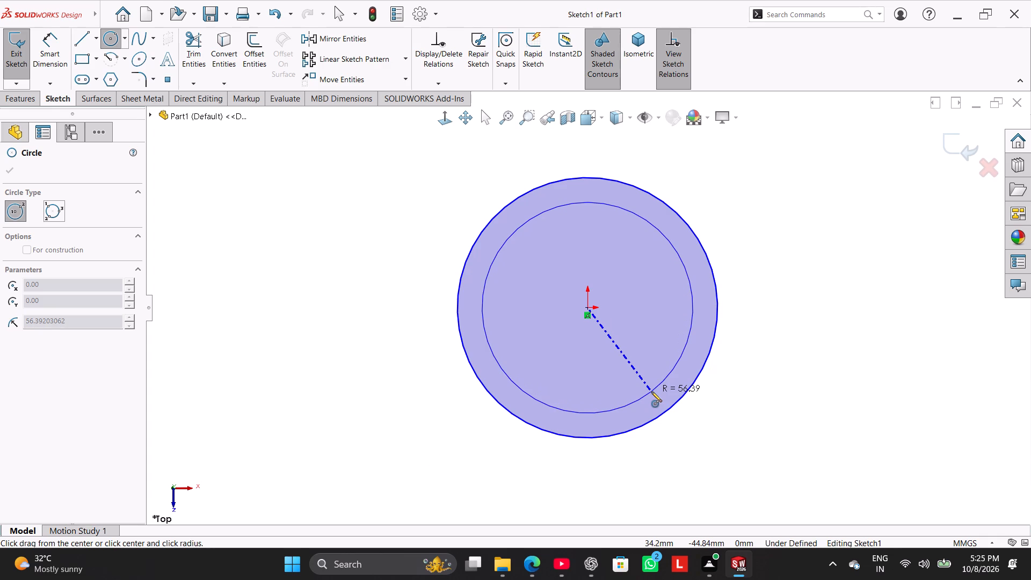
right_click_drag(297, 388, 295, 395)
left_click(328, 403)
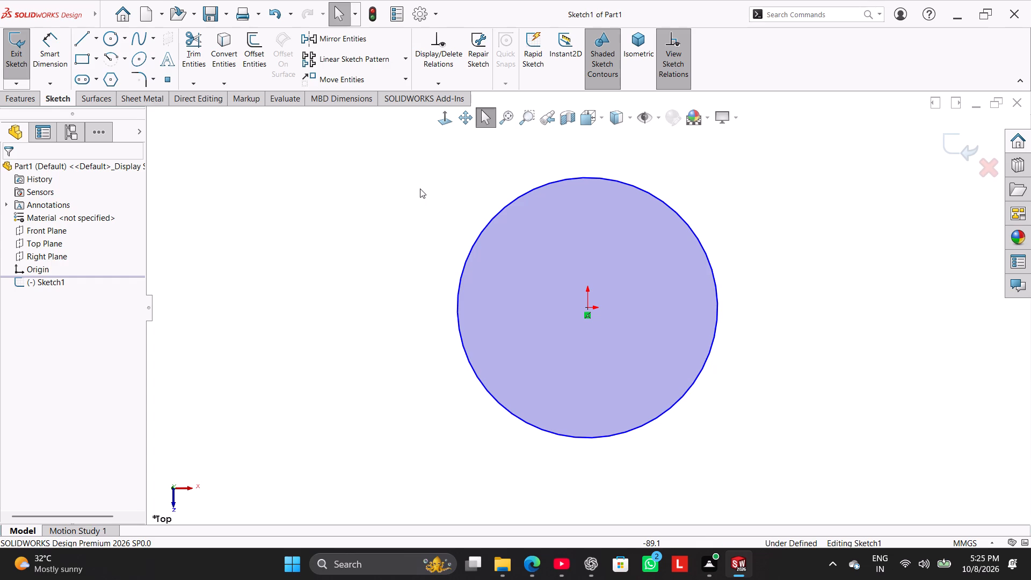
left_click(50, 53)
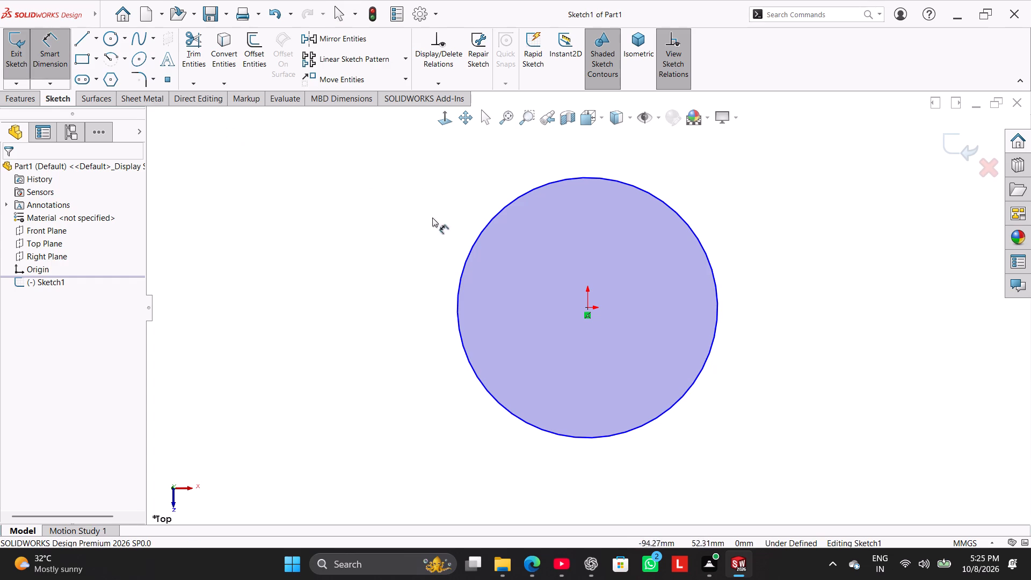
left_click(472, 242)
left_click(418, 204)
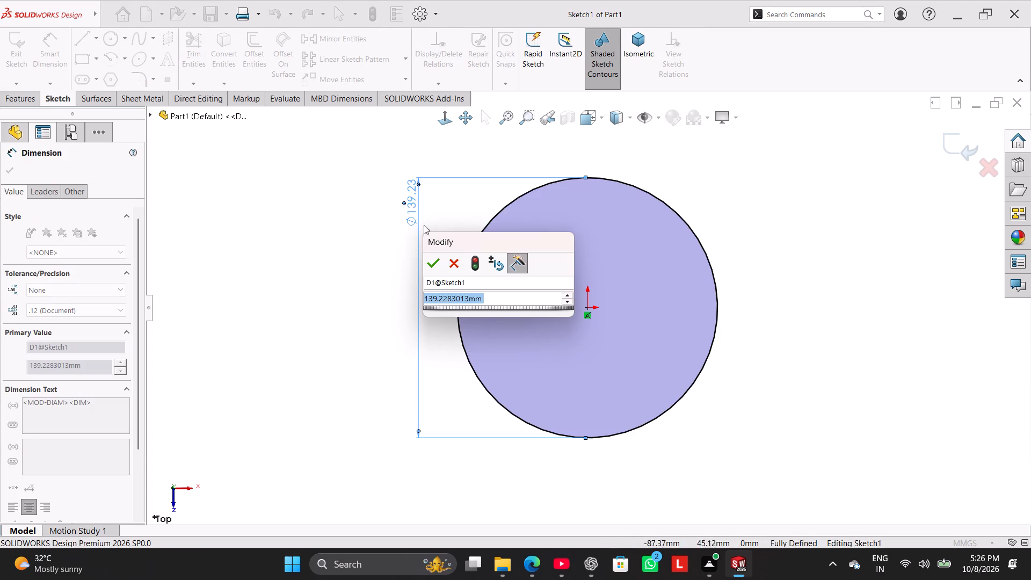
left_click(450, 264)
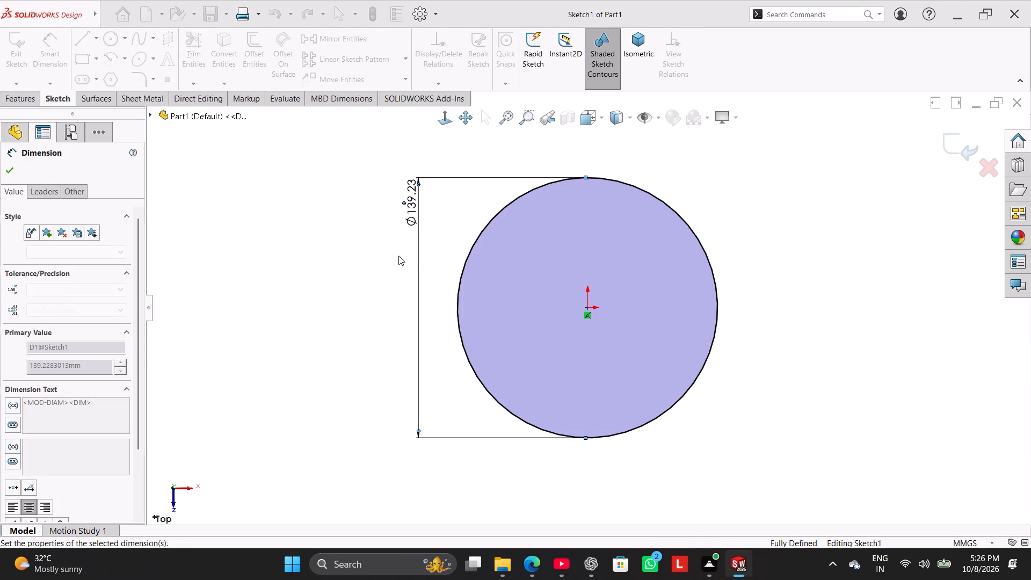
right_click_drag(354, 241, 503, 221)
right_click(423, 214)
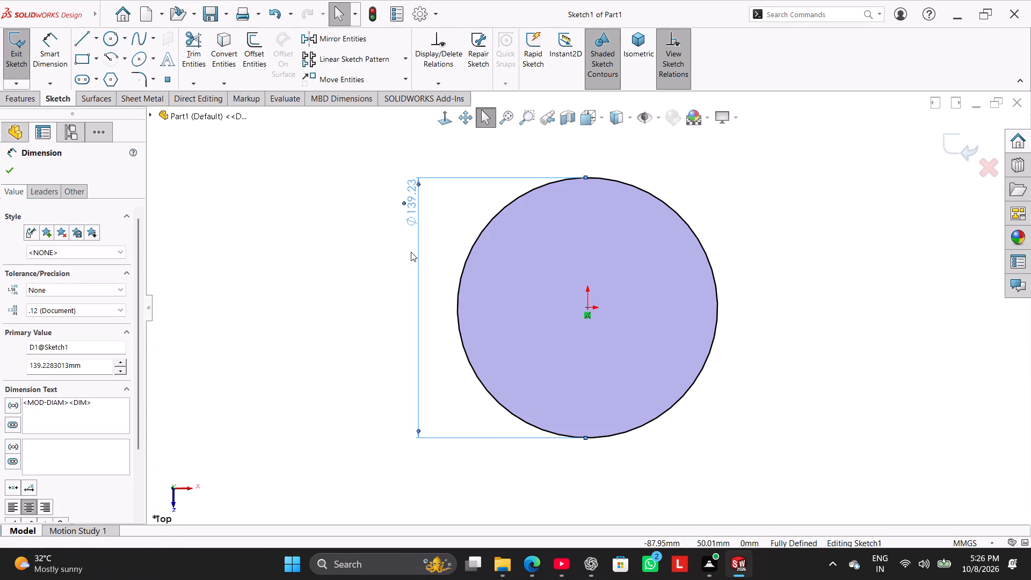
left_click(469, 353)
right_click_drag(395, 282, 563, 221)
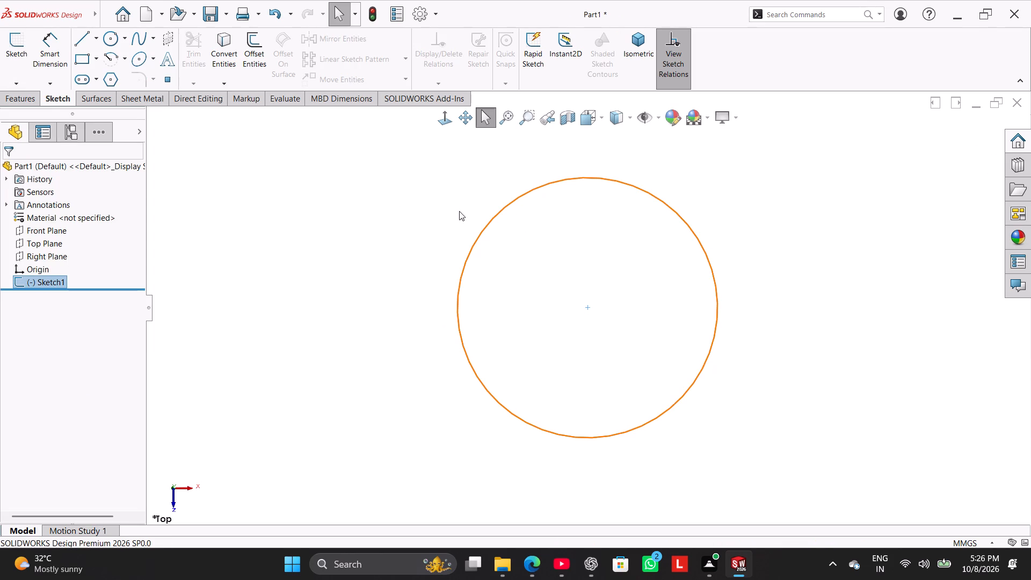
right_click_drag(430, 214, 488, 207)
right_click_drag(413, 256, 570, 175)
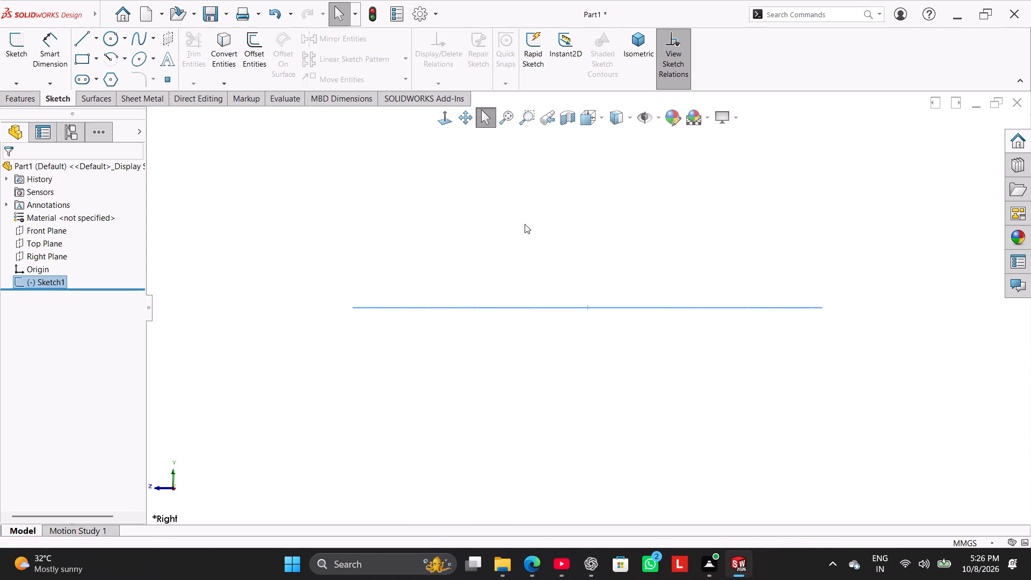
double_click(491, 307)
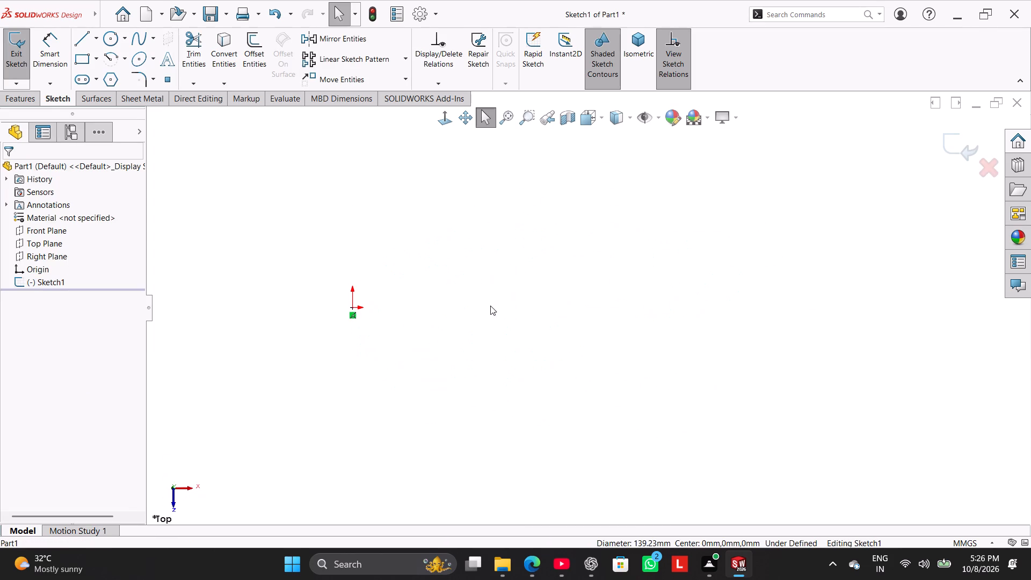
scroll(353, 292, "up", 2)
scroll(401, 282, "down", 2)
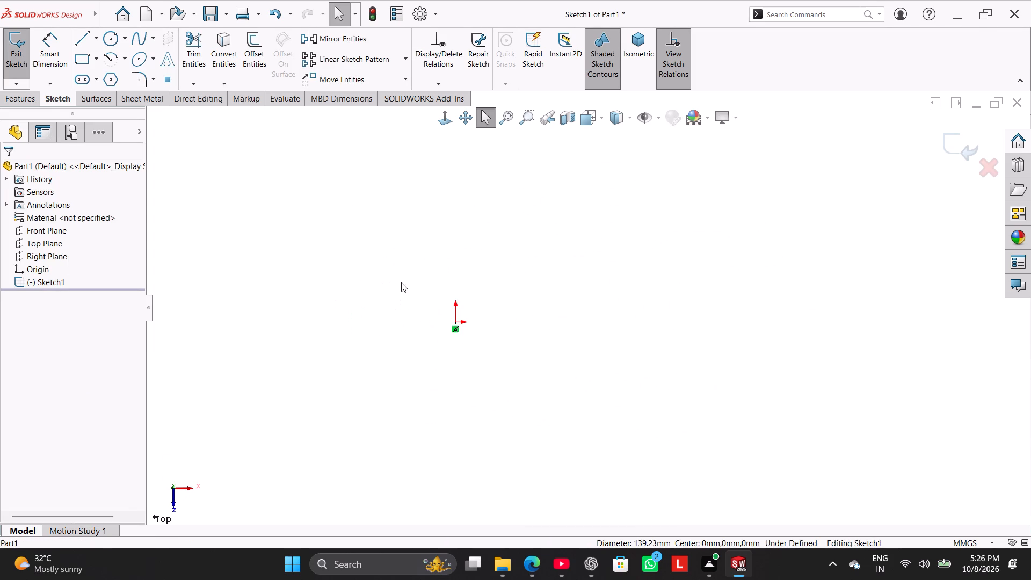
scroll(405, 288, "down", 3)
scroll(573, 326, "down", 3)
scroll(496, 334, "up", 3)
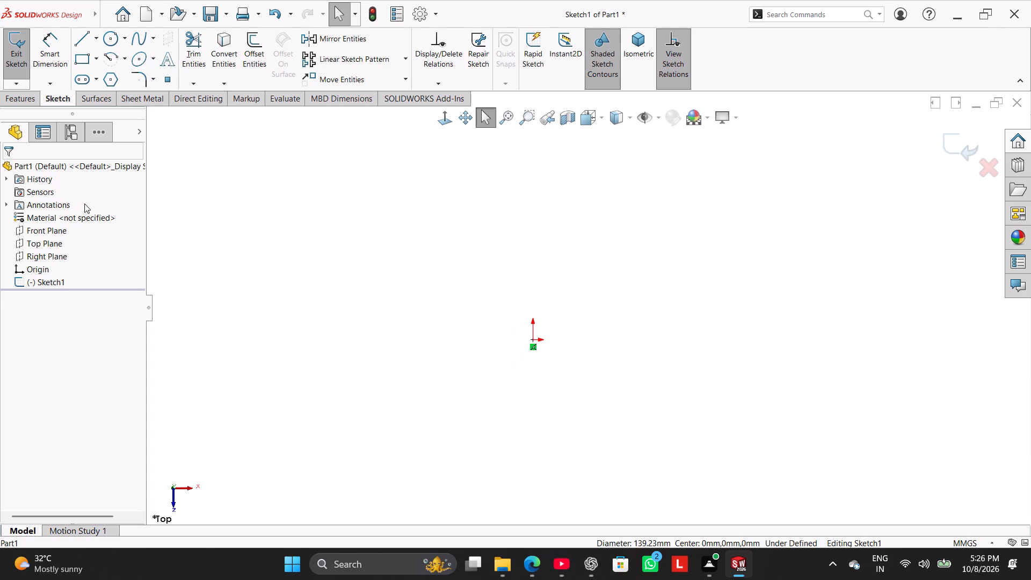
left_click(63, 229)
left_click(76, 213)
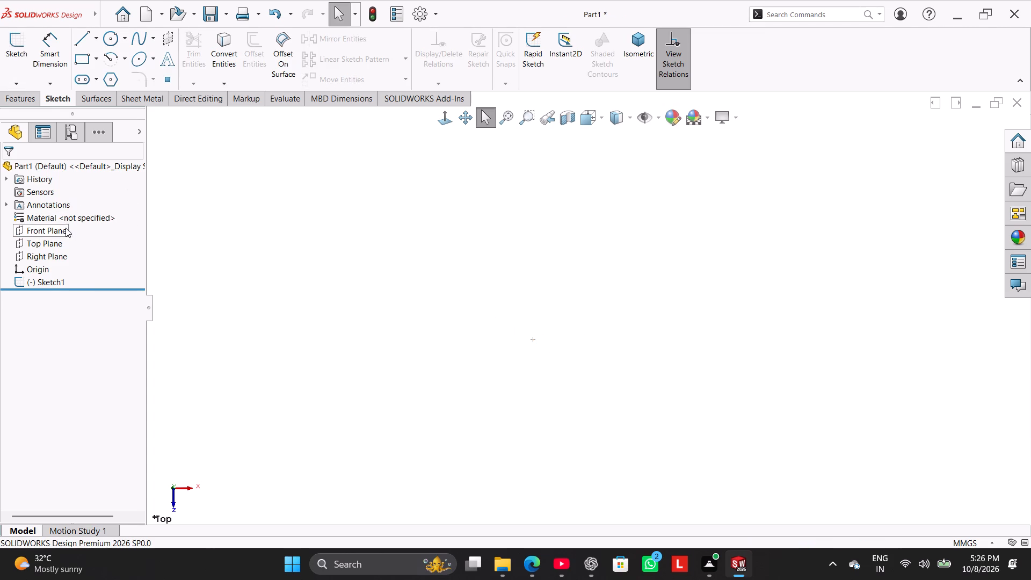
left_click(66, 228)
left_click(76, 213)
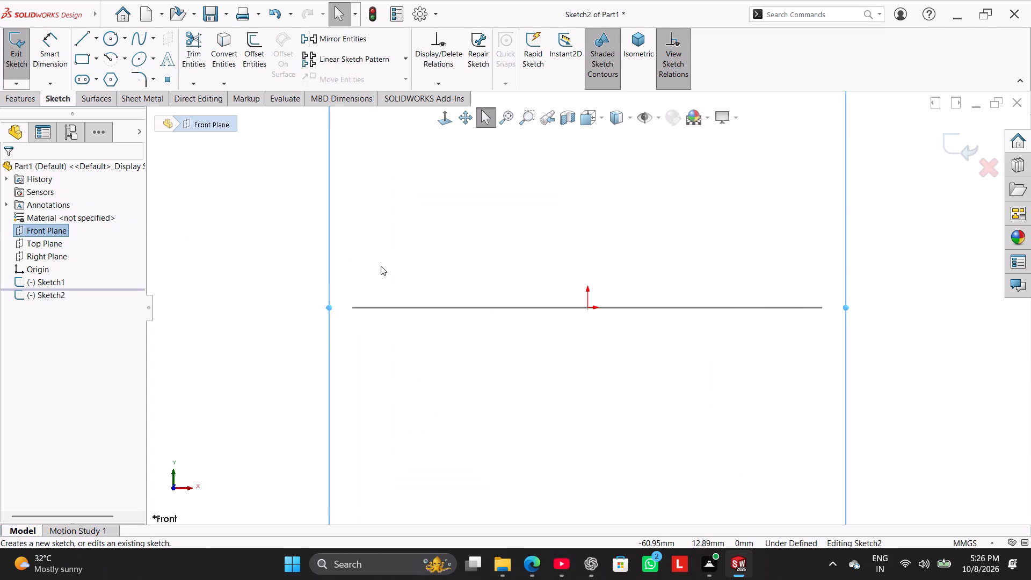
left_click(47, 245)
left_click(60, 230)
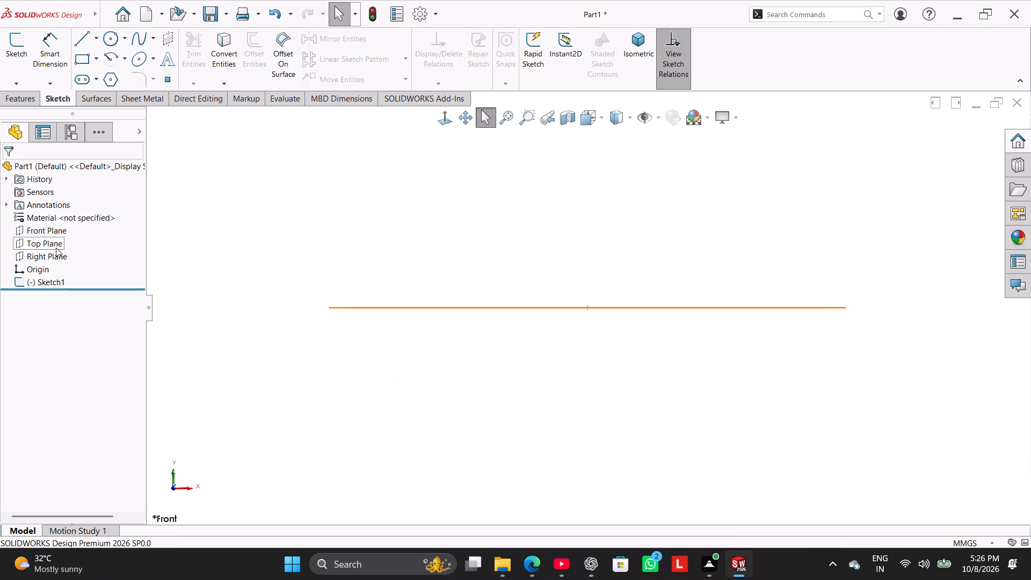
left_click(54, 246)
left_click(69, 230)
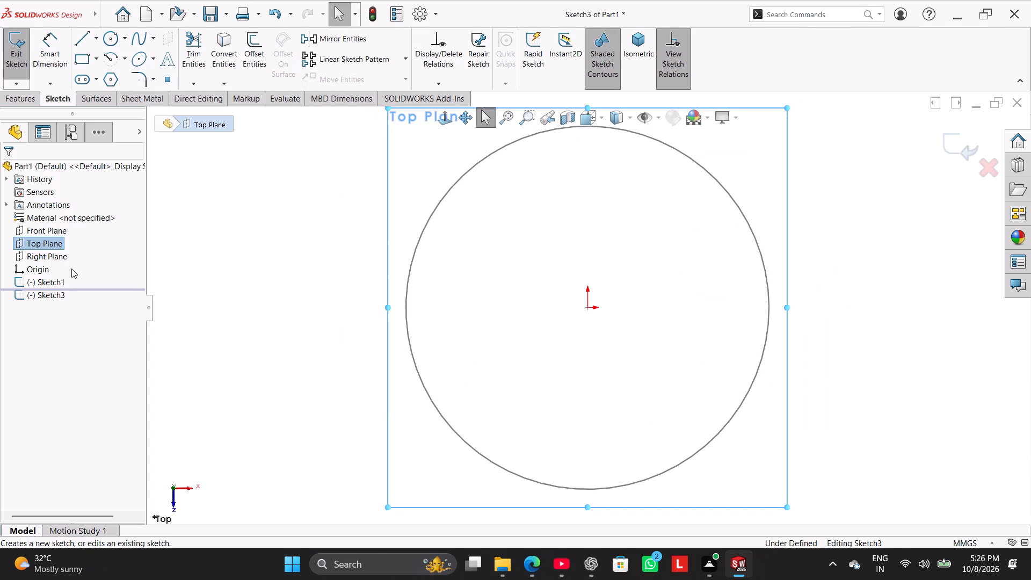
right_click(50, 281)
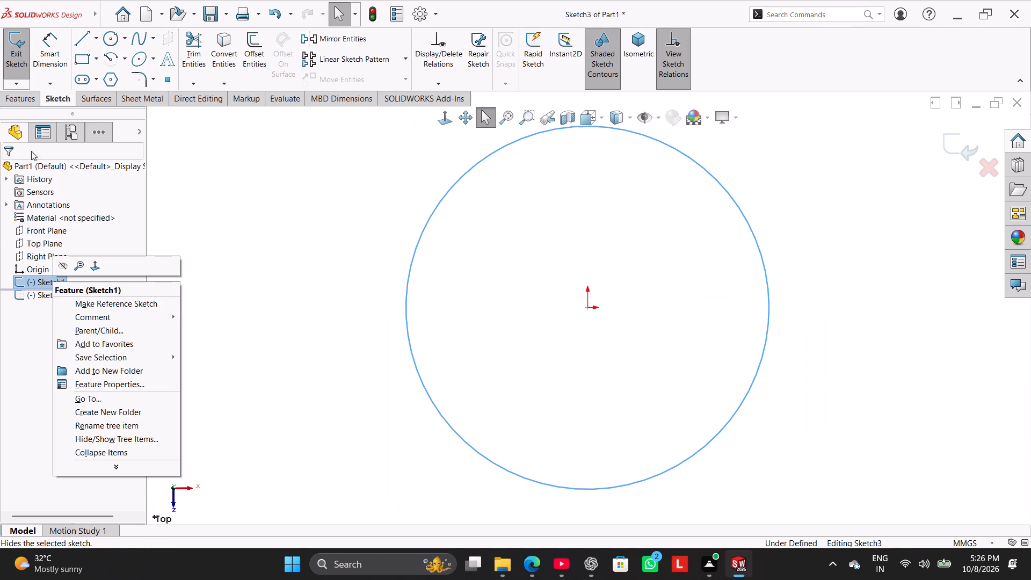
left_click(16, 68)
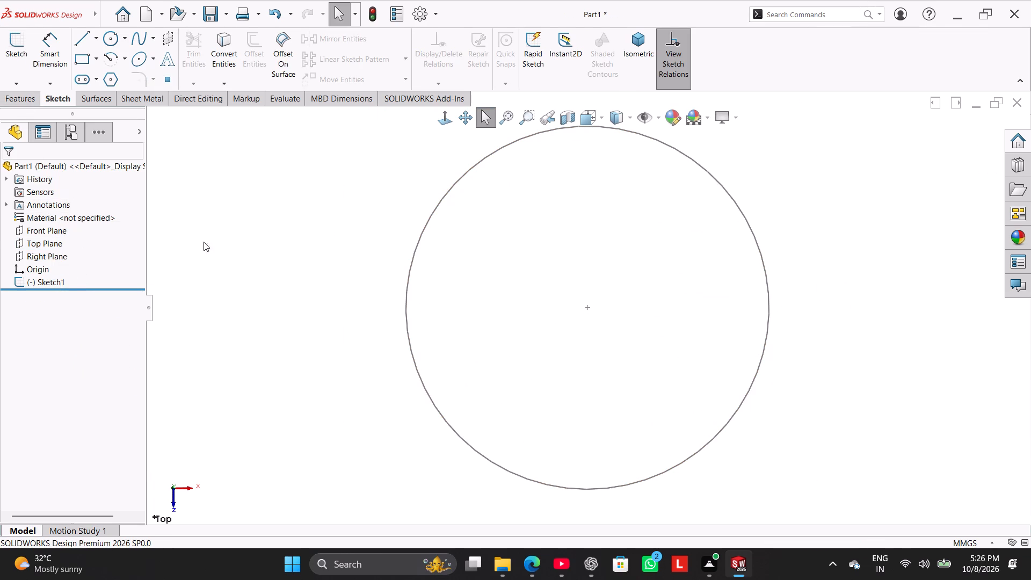
Reopen the circle's sketch and dimension the circle's diameter as 62 mm.
double_click(431, 219)
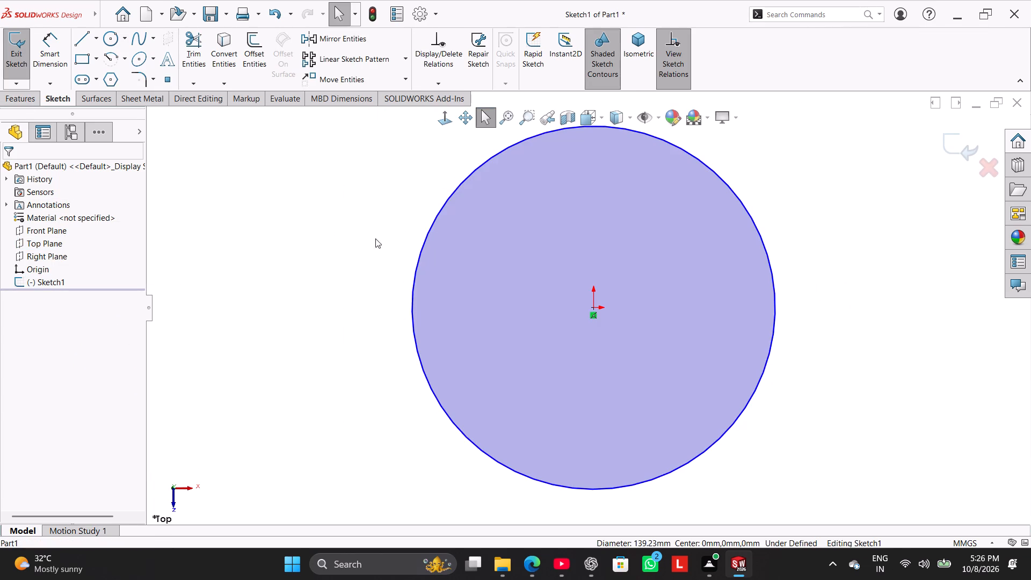
left_click(55, 45)
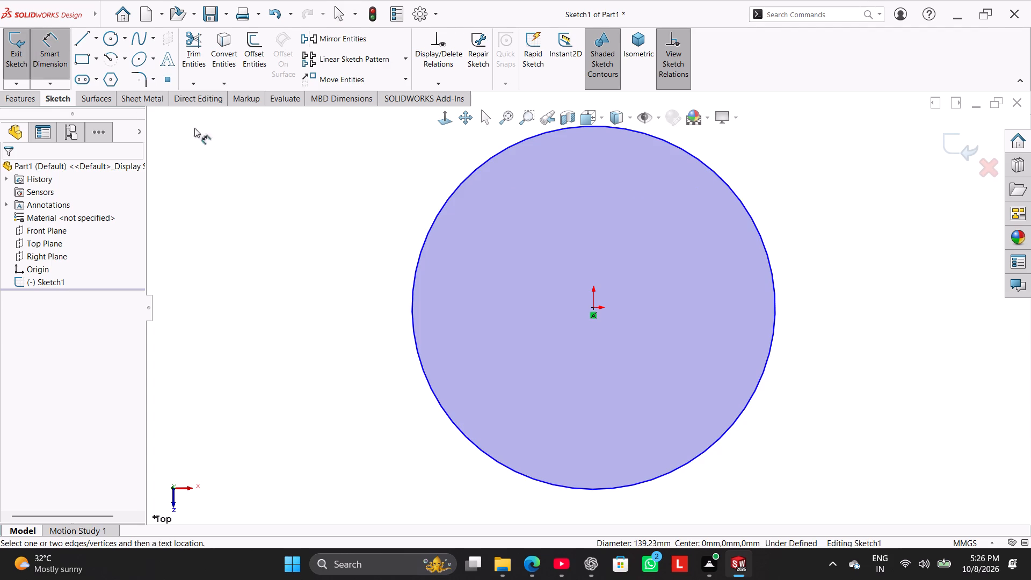
left_click(426, 230)
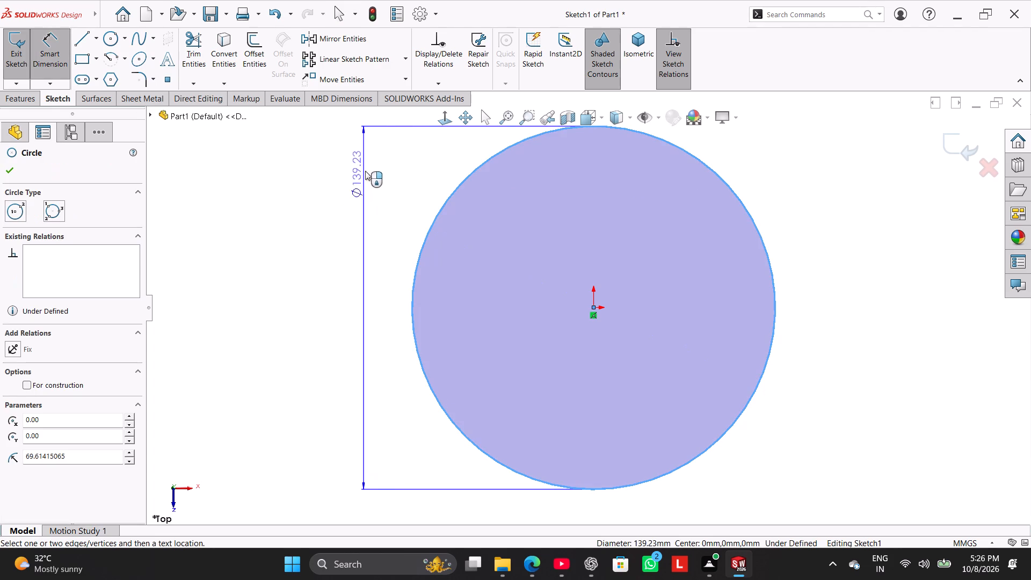
scroll(412, 178, "up", 2)
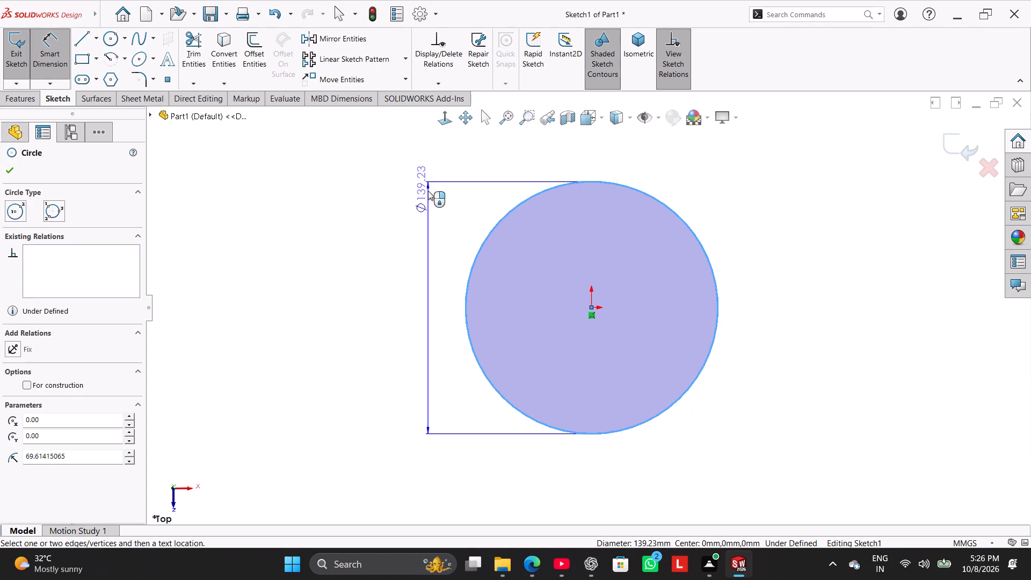
left_click(431, 168)
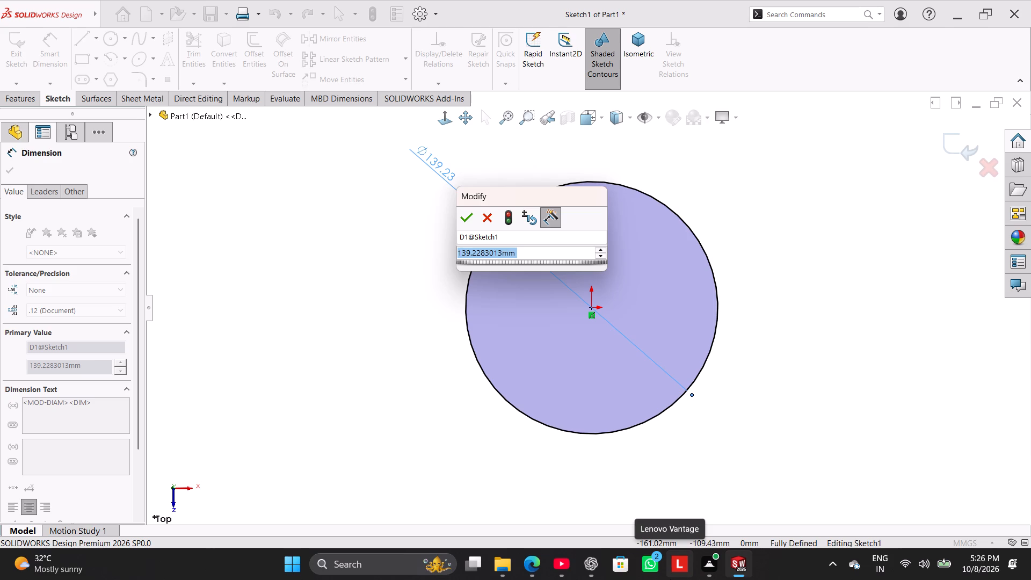
type("62")
key("Return")
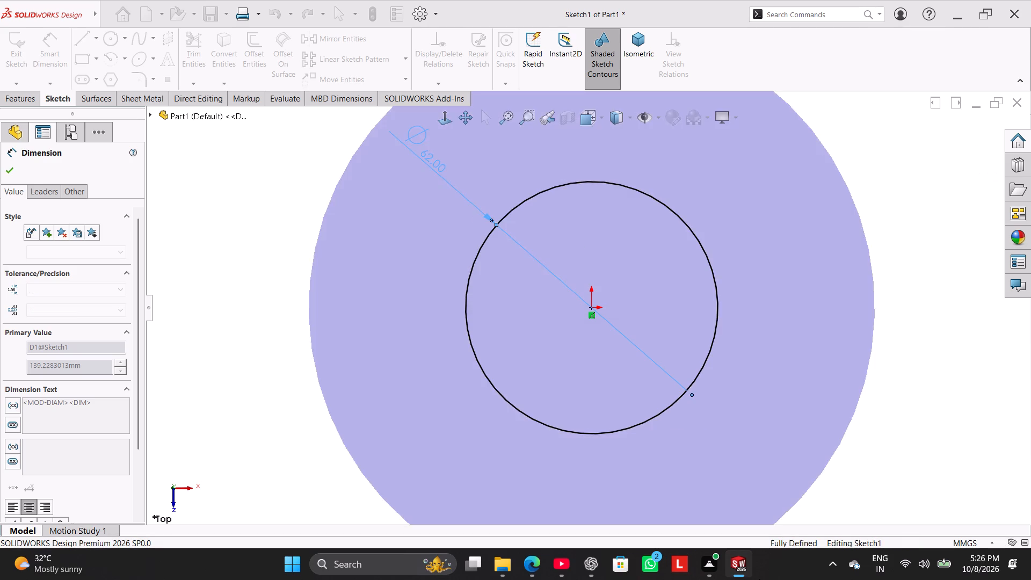
left_click(374, 240)
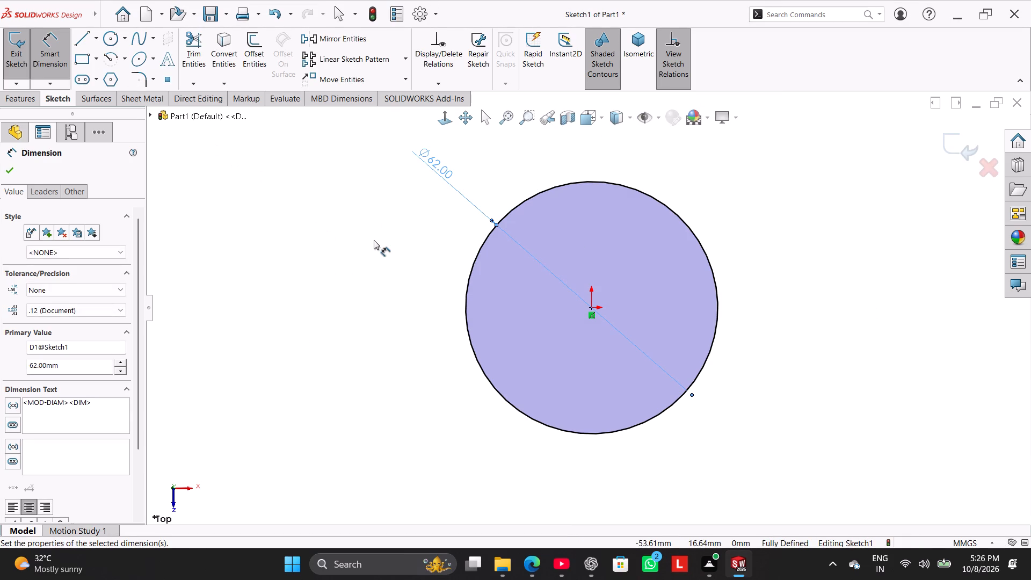
Reposition the diameter dimension text outside the circle, below and to its left.
left_click_drag(427, 164, 394, 390)
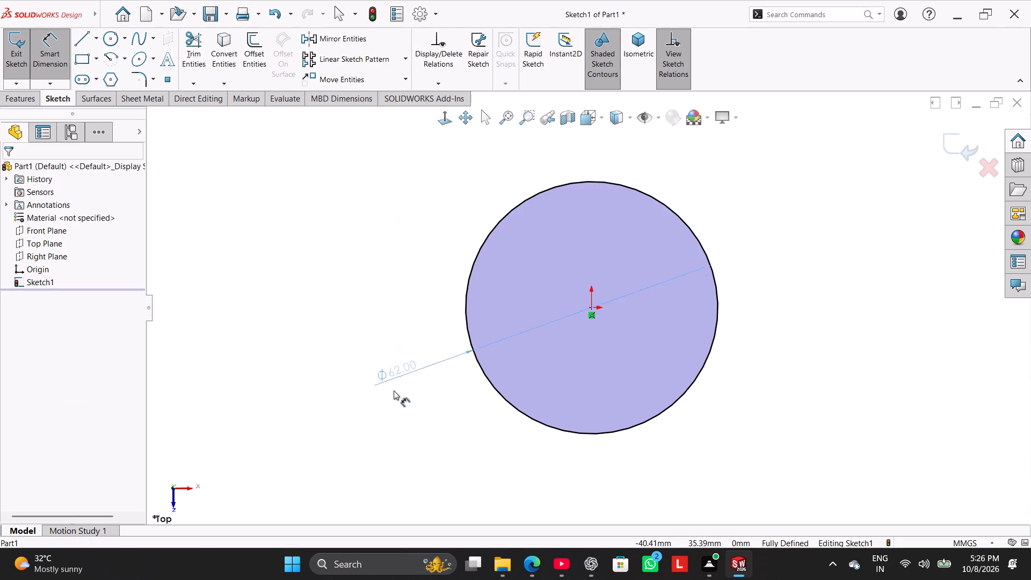
left_click_drag(394, 390, 420, 429)
left_click(382, 335)
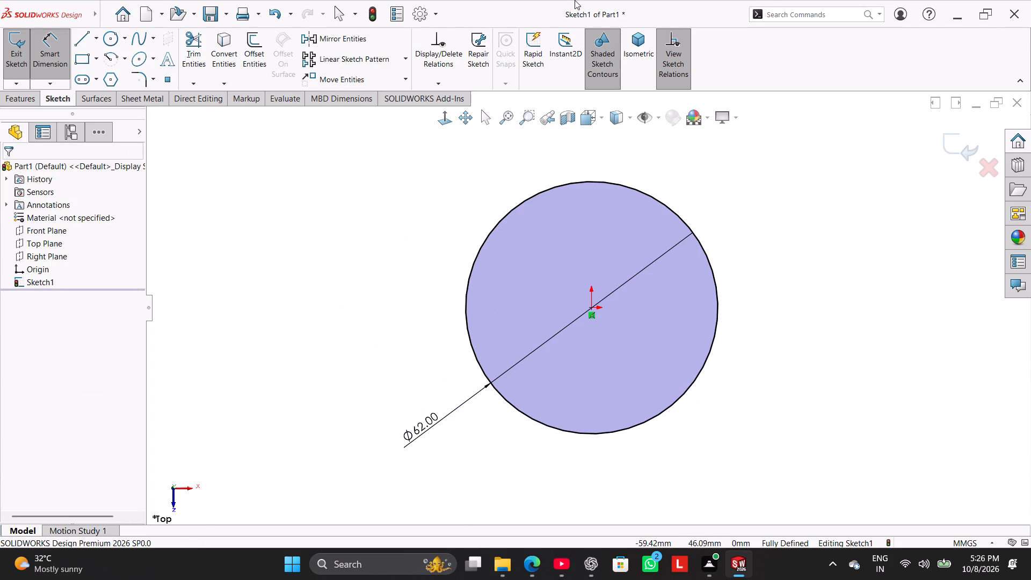
right_click(420, 430)
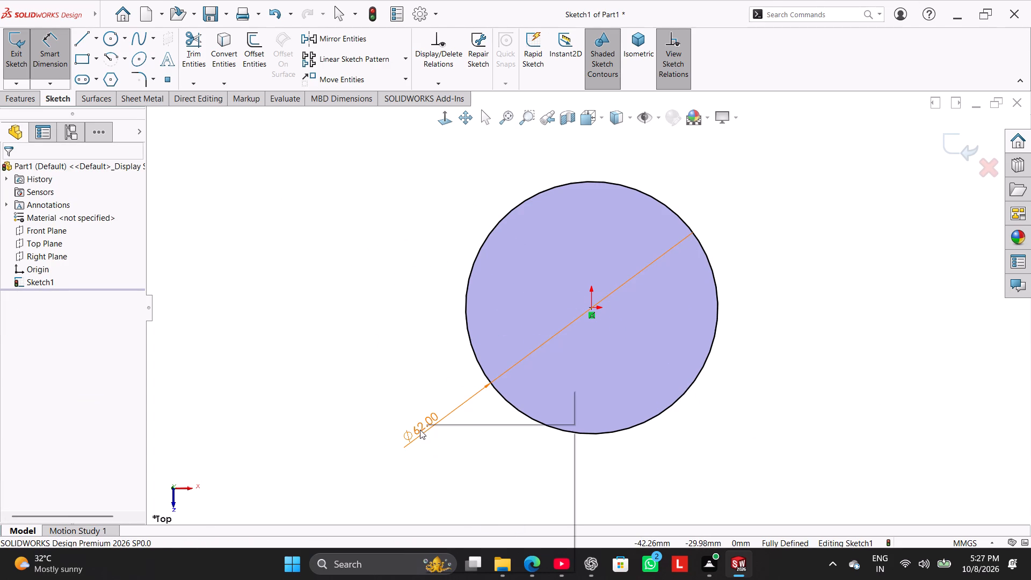
left_click(391, 447)
Open the circle's diameter dimension for editing.
double_click(414, 433)
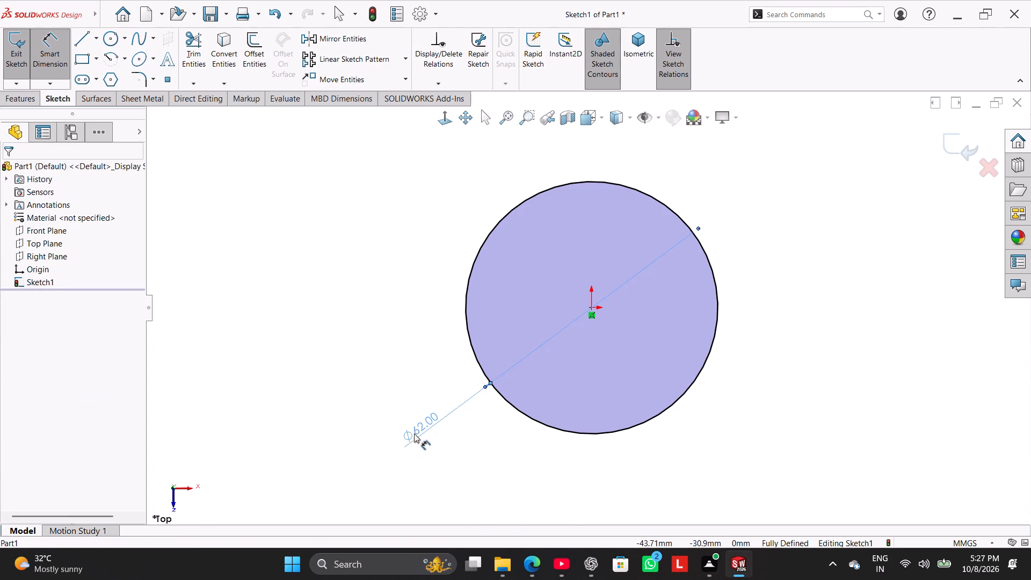
left_click(538, 365)
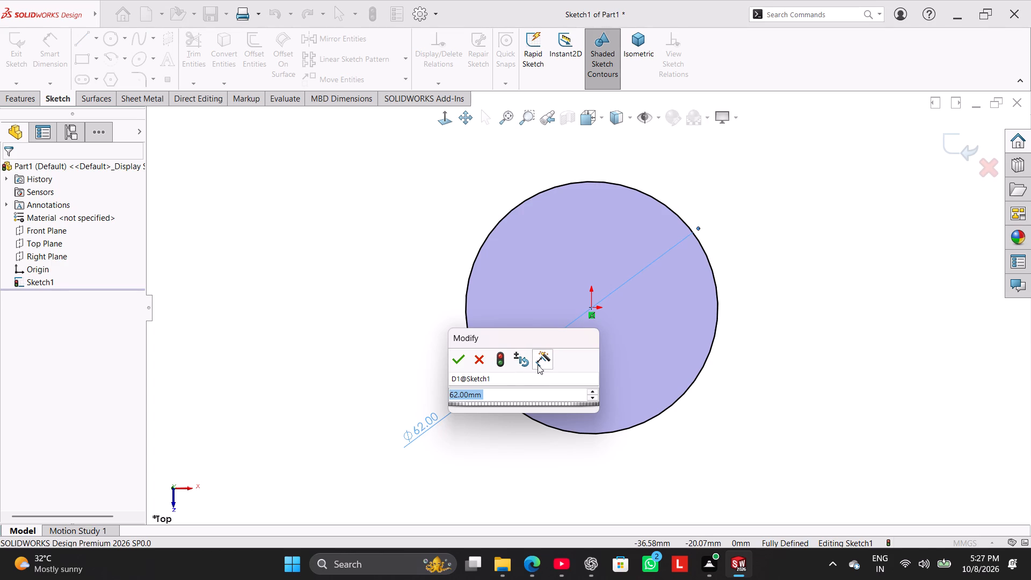
left_click(495, 436)
left_click(538, 363)
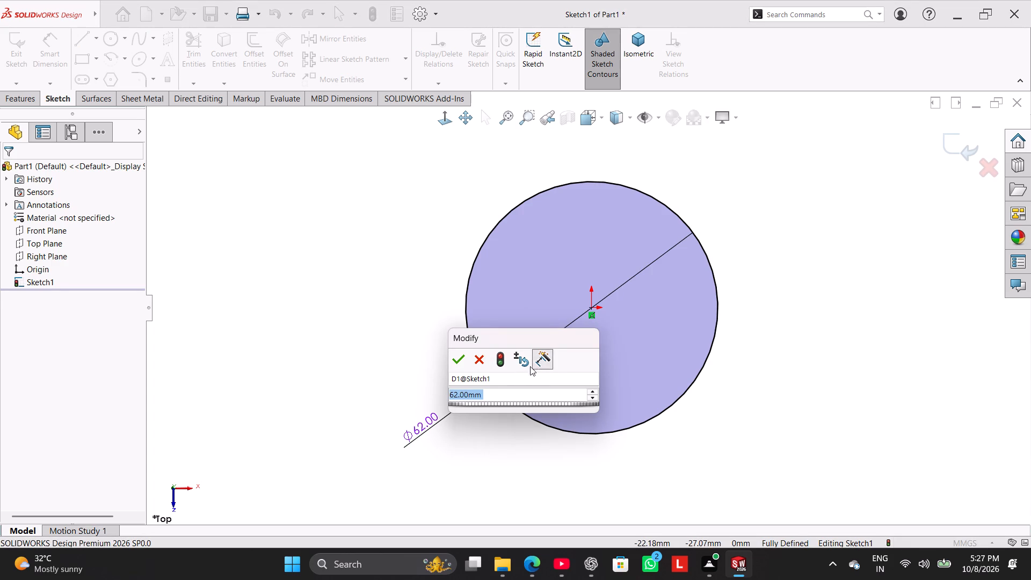
left_click(466, 365)
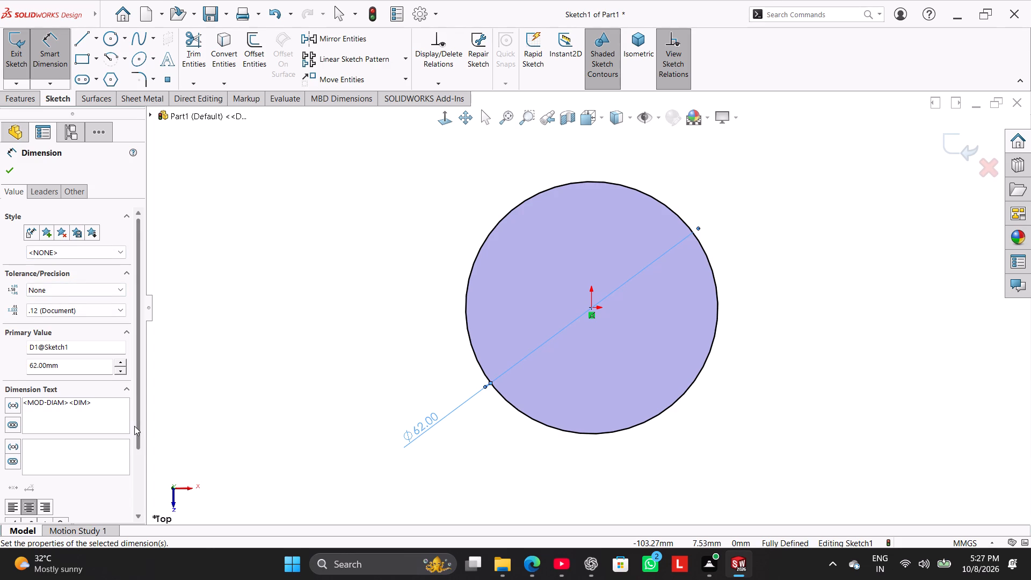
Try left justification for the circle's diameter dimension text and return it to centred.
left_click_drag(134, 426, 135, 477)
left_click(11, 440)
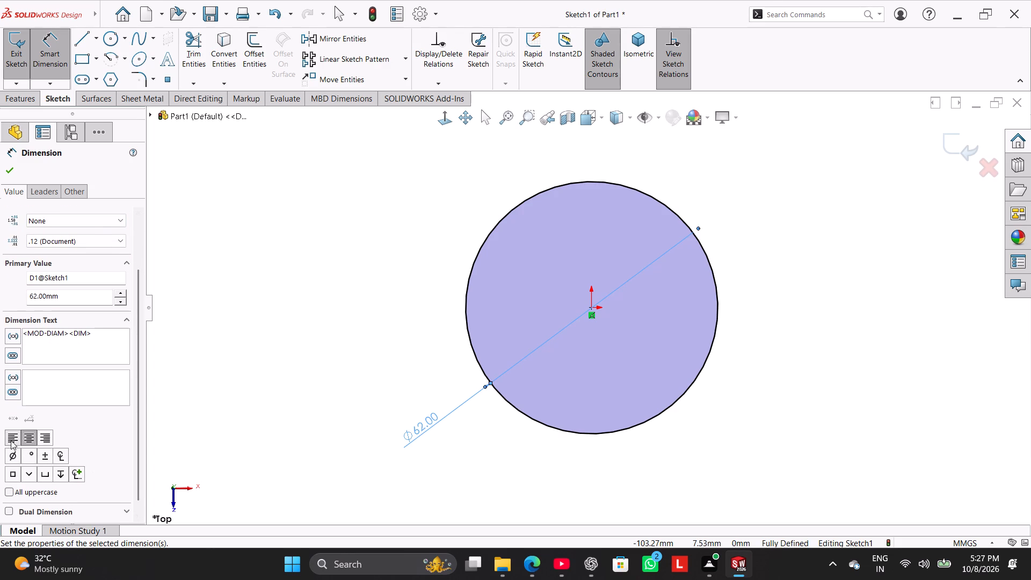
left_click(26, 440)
Set the circle's diameter dimension to show its arrows inside the circle, keeping the document arrow style, and accept the properties.
left_click(34, 194)
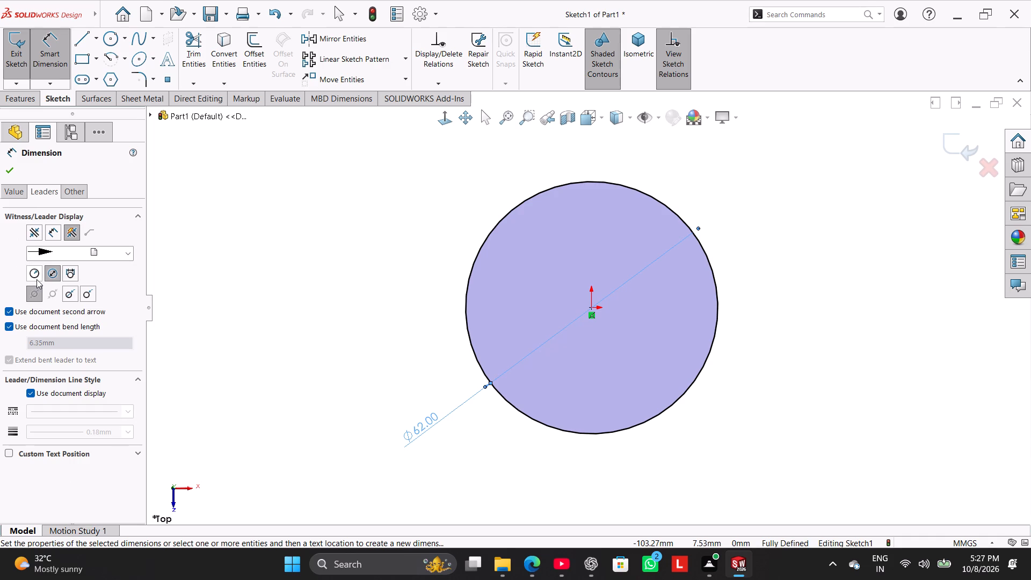
left_click(56, 233)
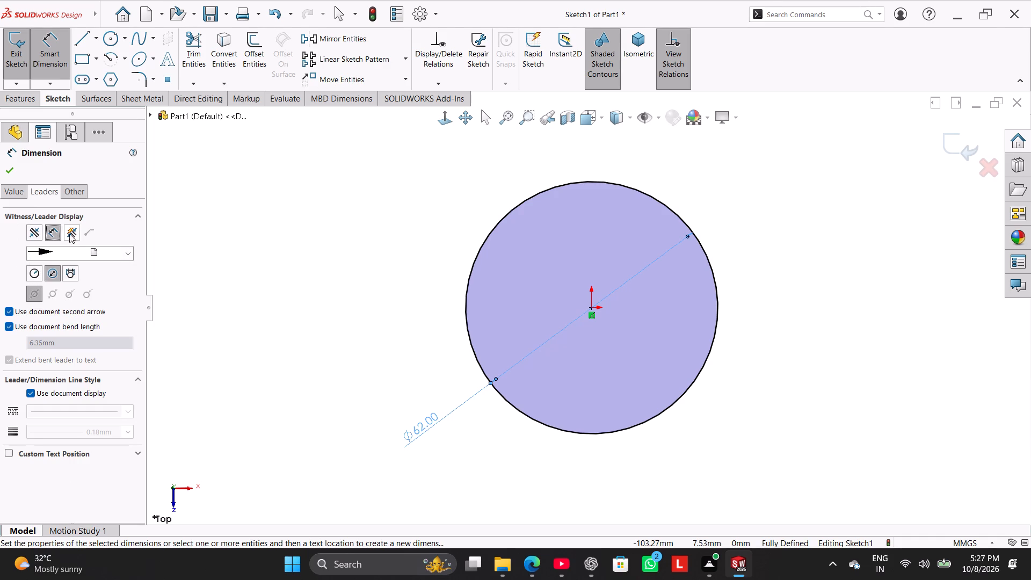
left_click(70, 234)
left_click(53, 237)
left_click(127, 251)
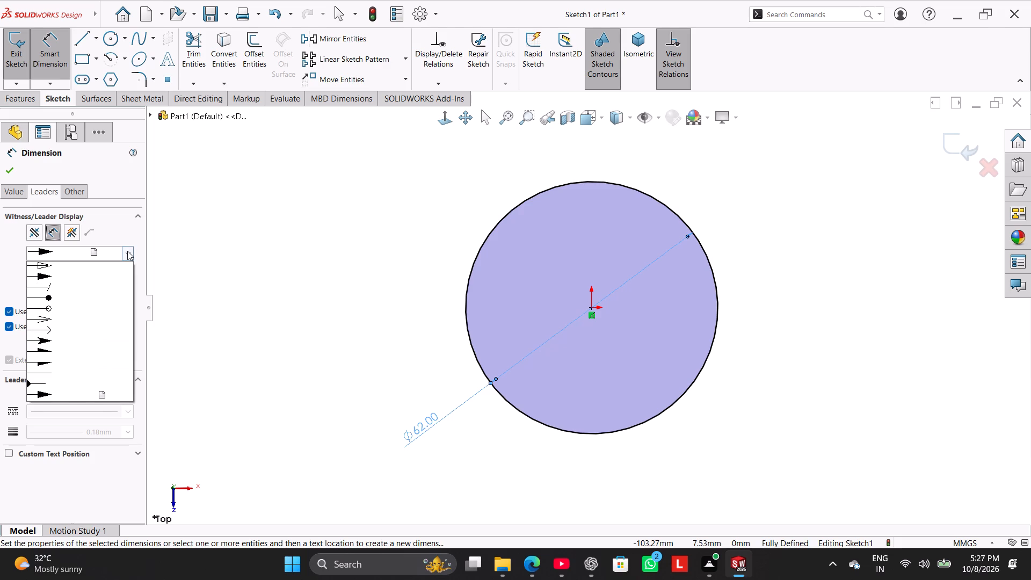
left_click(127, 251)
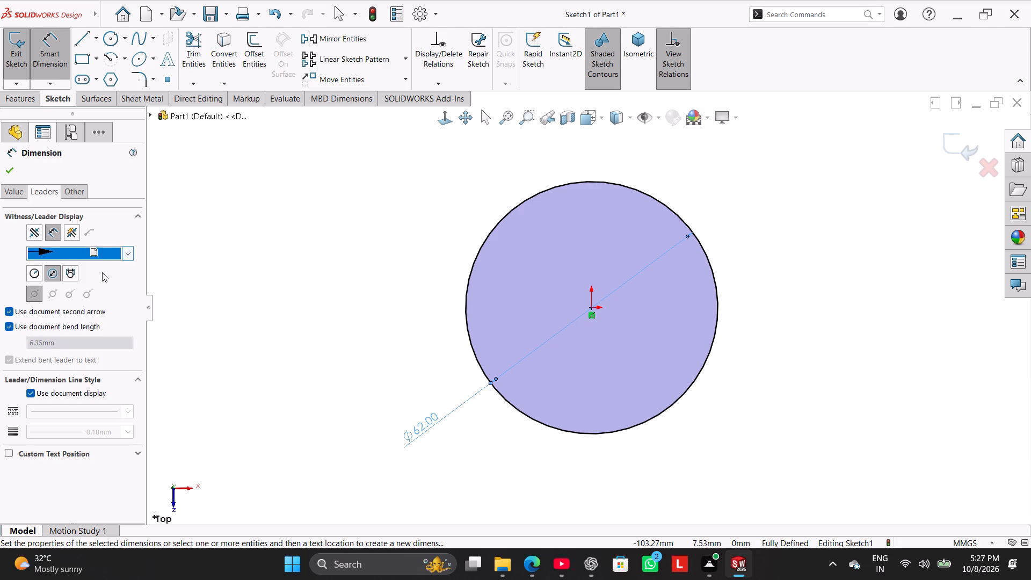
left_click(75, 197)
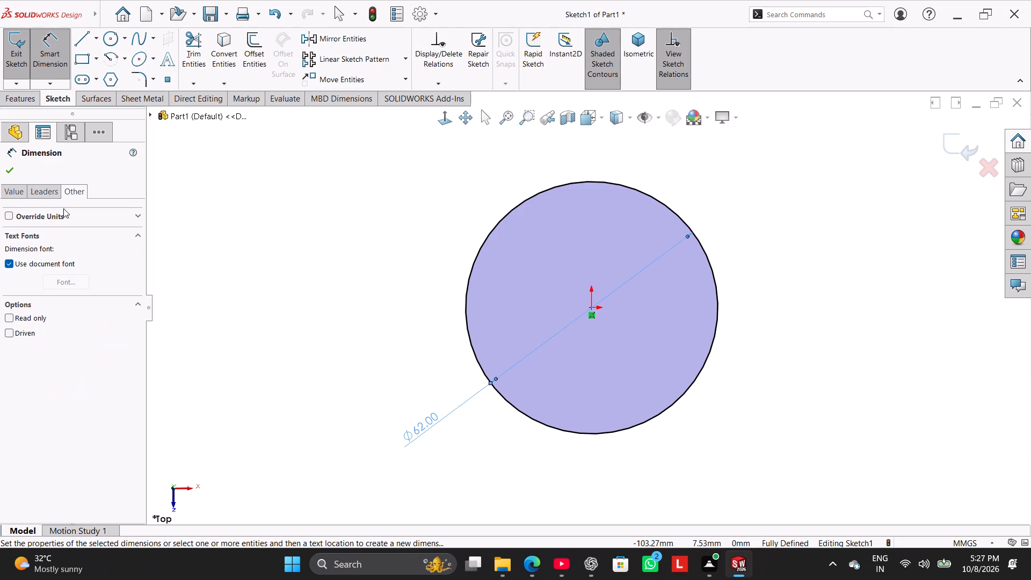
left_click(6, 170)
left_click(301, 274)
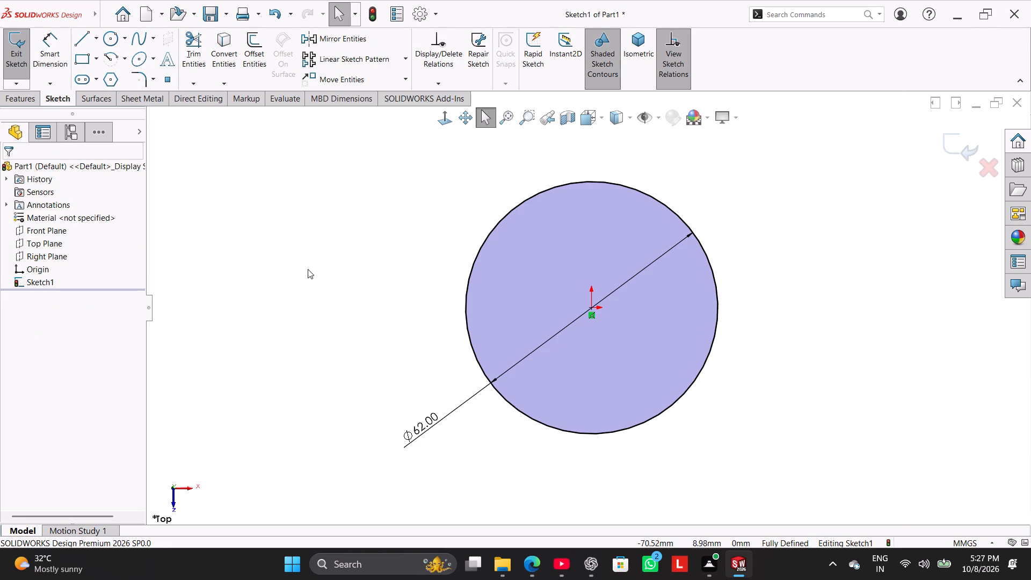
Draw a second circle about 31 mm in diameter, centred about 87 mm left of and 12 mm above the origin.
left_click(112, 39)
left_click(238, 258)
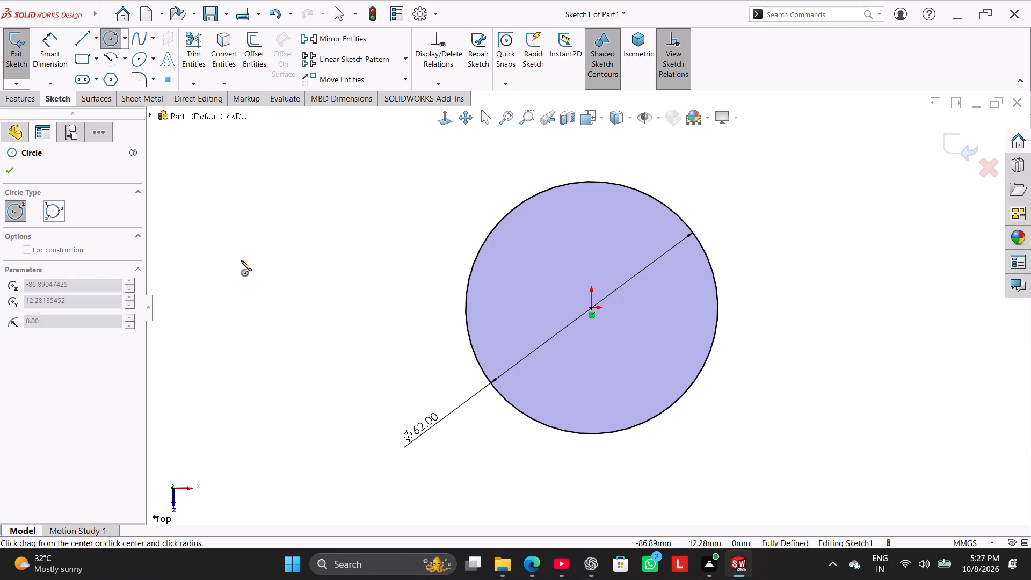
left_click(277, 305)
right_click(321, 205)
left_click(342, 215)
Dimension the second circle's diameter, keeping its size as drawn.
right_click_drag(336, 234, 480, 207)
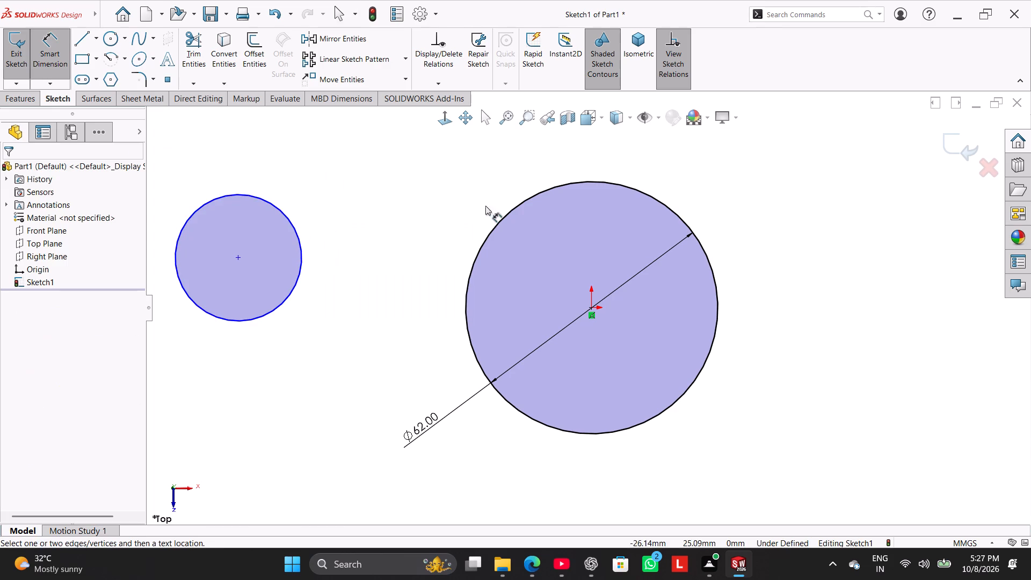
left_click(302, 248)
left_click(324, 164)
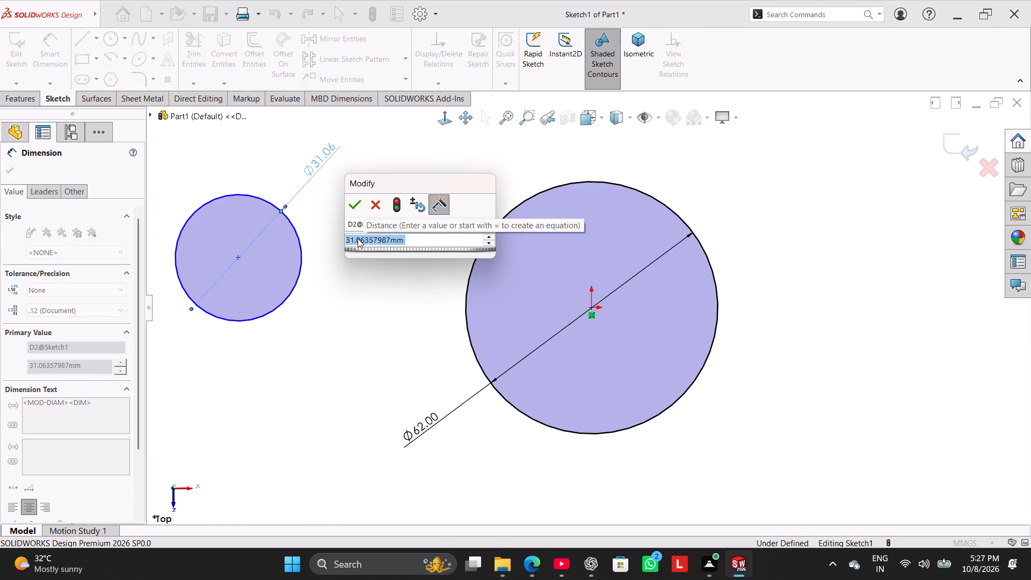
left_click(354, 206)
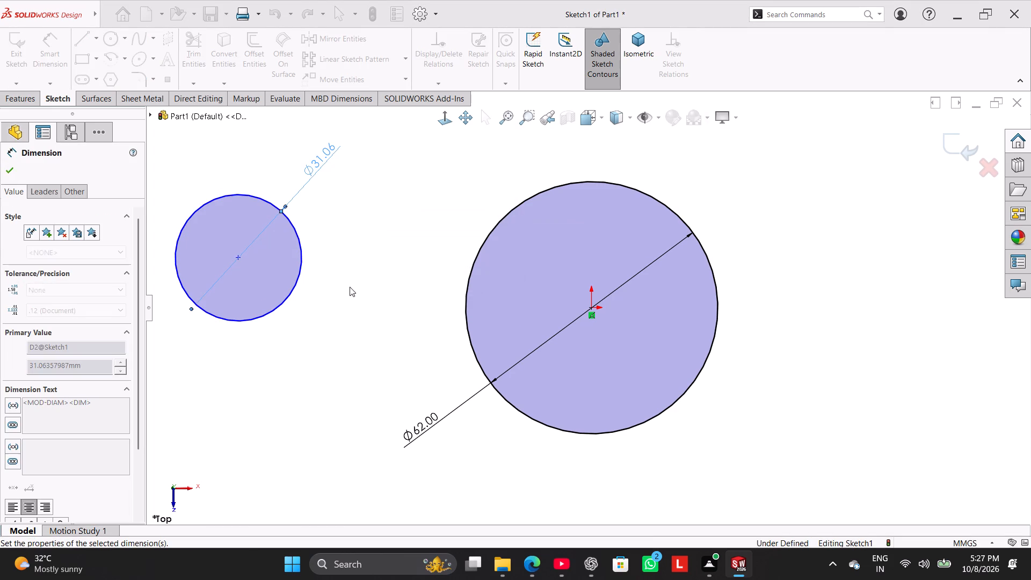
left_click(350, 290)
Reposition the second circle's diameter dimension text farther outside the circle, above and to its right.
left_click_drag(318, 158, 347, 216)
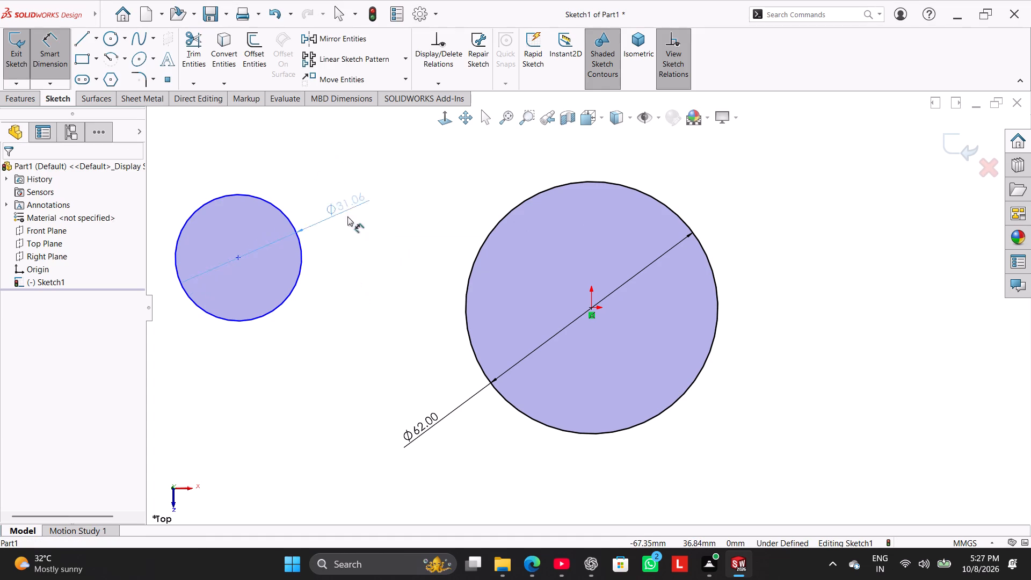
left_click_drag(347, 216, 380, 204)
left_click(366, 272)
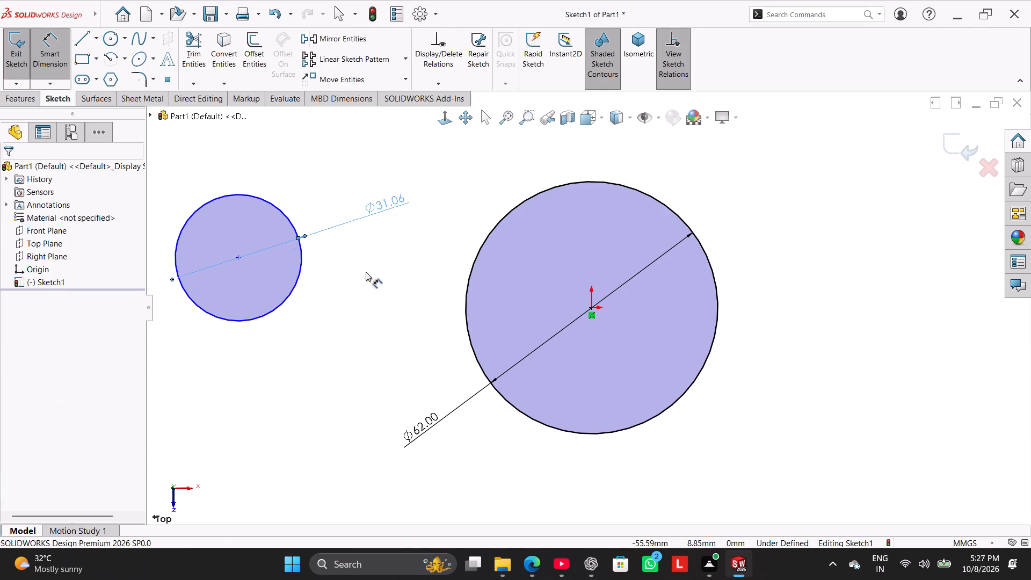
Start a screen snip of the sketch with both dimensioned circles.
key("shift+super+s")
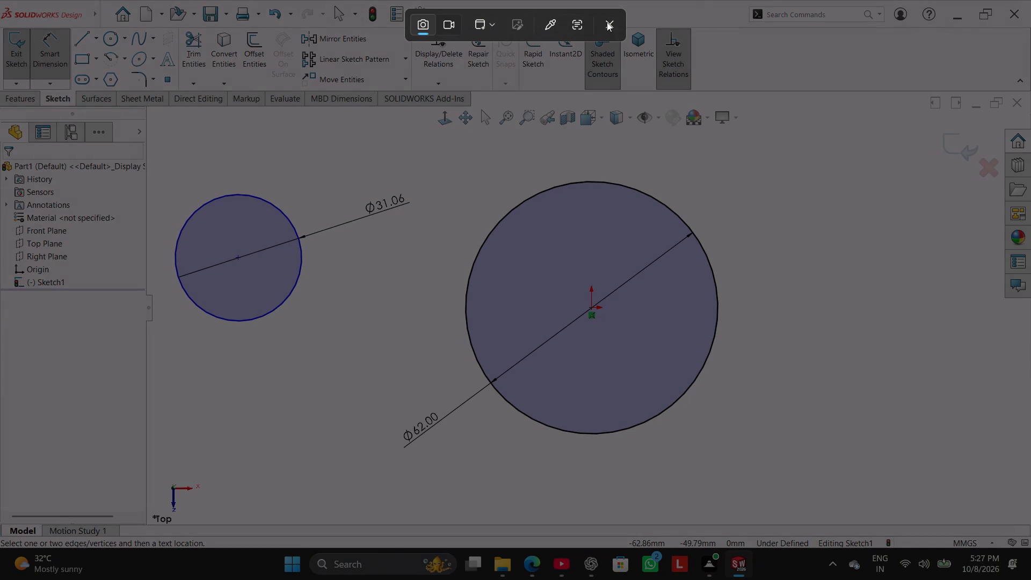
left_click(513, 188)
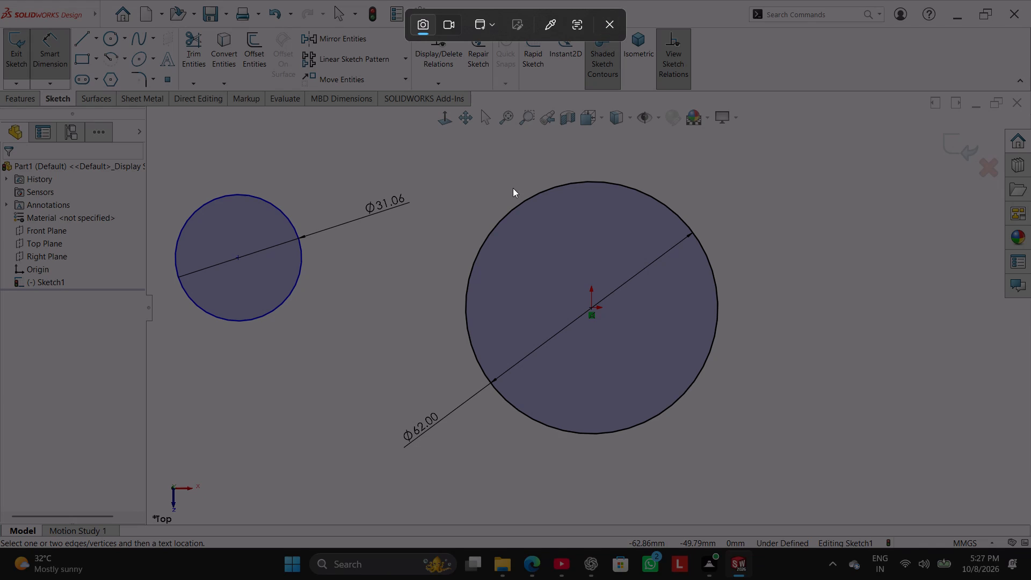
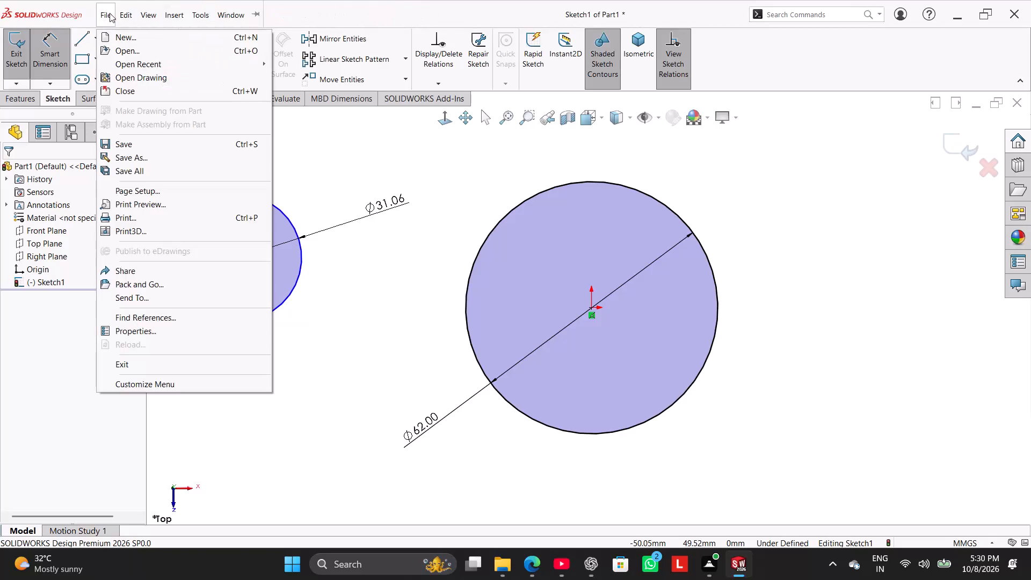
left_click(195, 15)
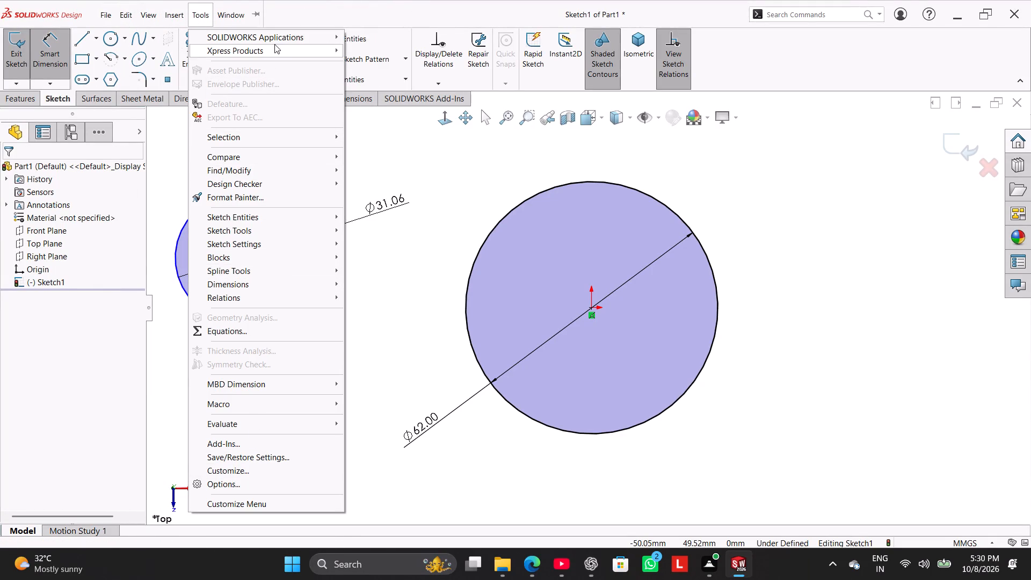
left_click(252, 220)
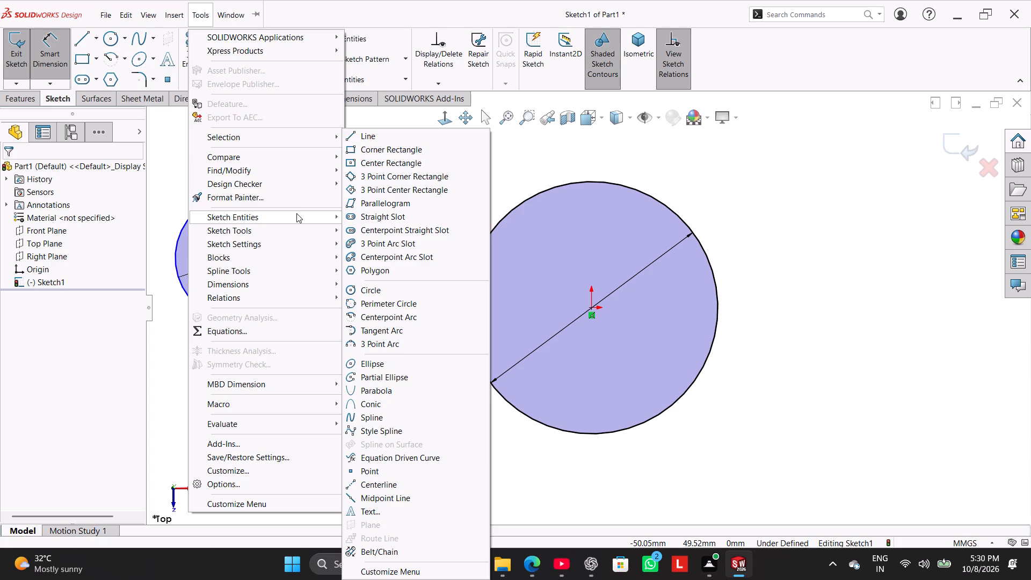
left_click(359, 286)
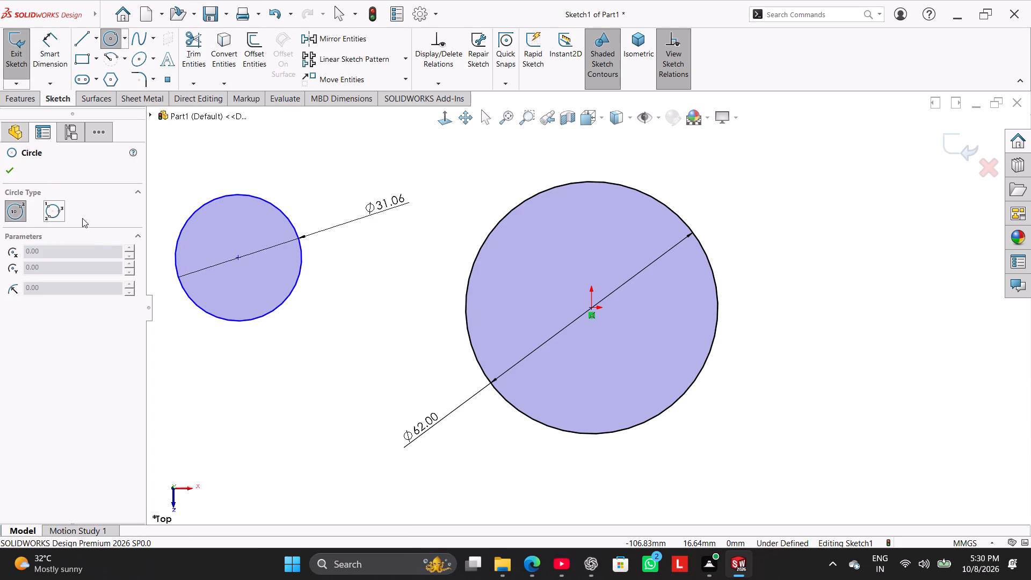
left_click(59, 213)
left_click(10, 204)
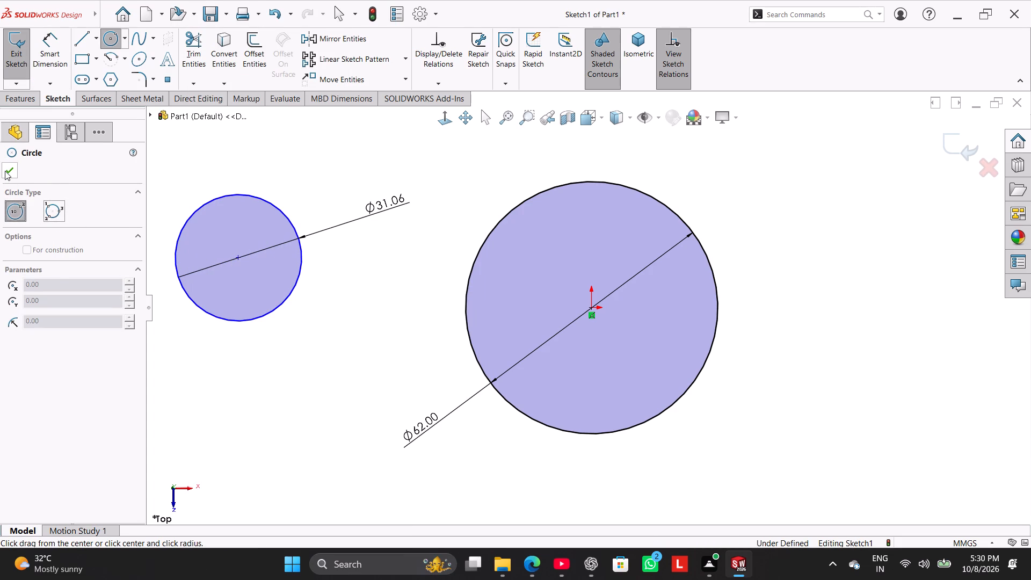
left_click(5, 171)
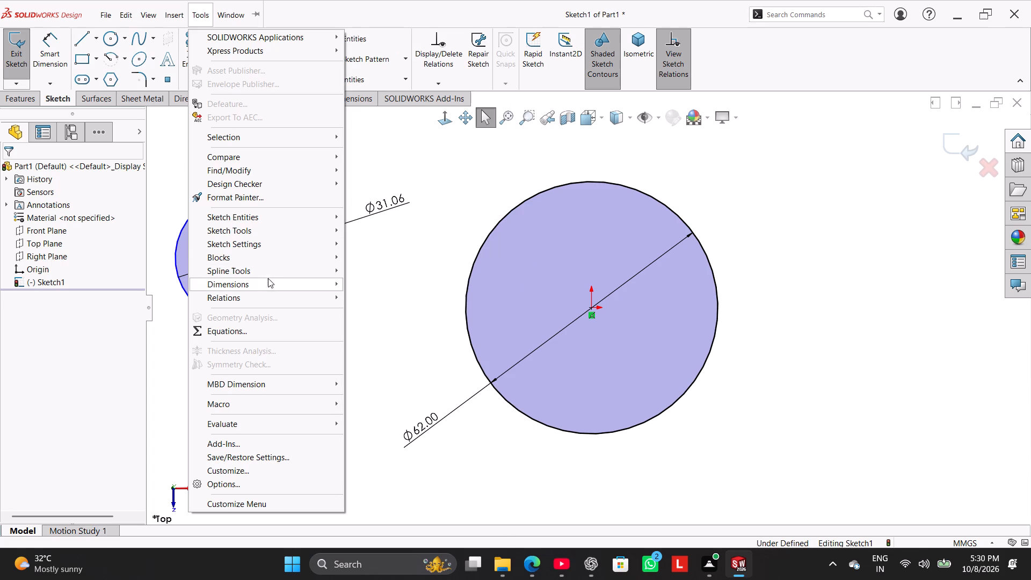
Compare ChatGPT's illustrated guide with the SOLIDWORKS Sketch Settings and Customize options, looking for the sketch display options it marks.
left_click(582, 567)
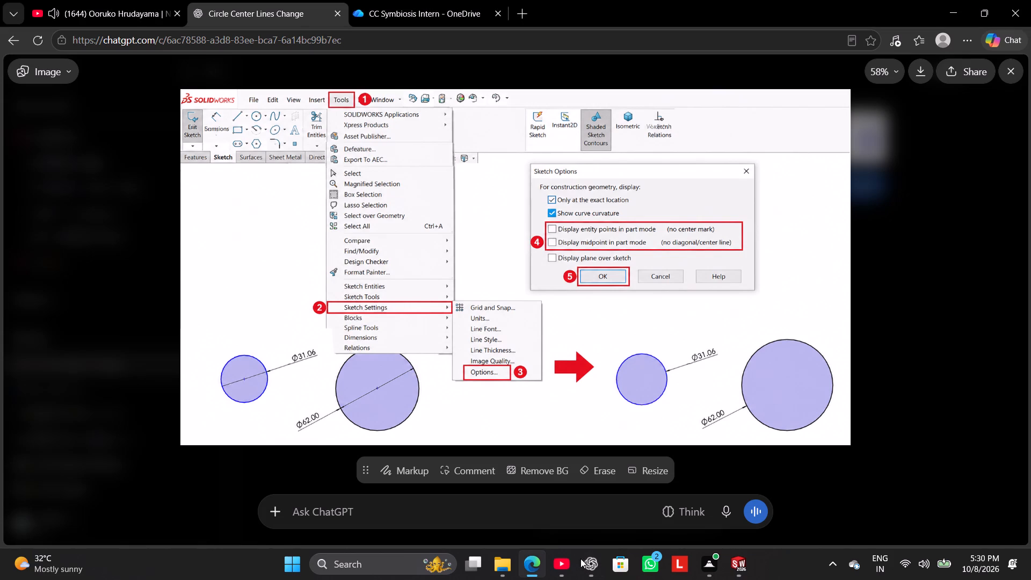
left_click(747, 567)
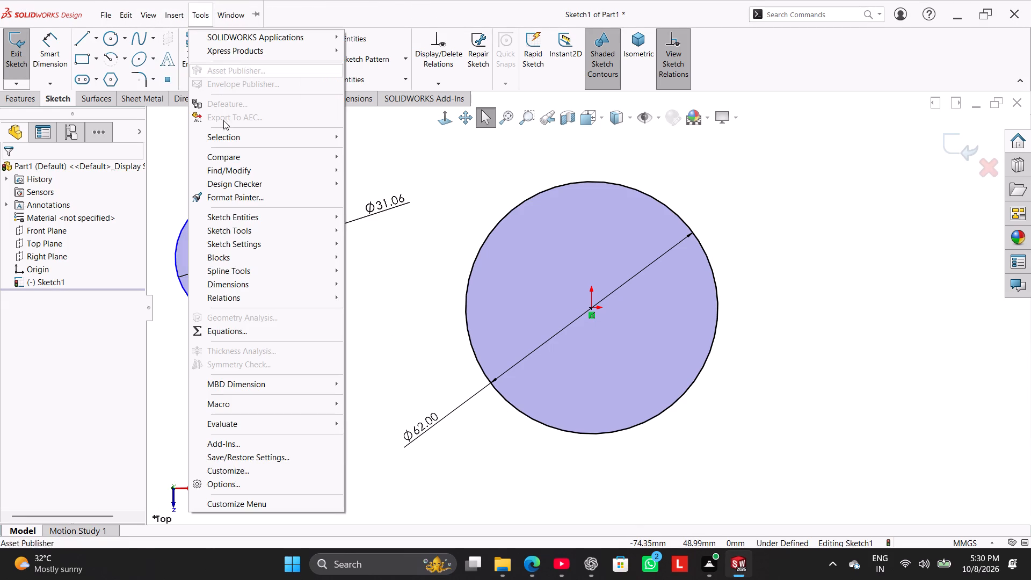
left_click(252, 244)
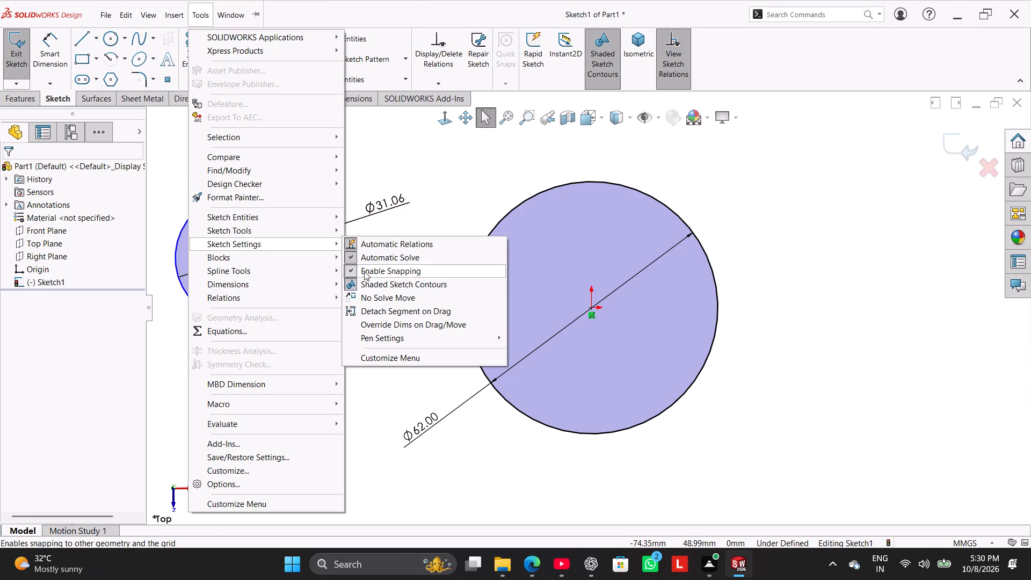
left_click(388, 354)
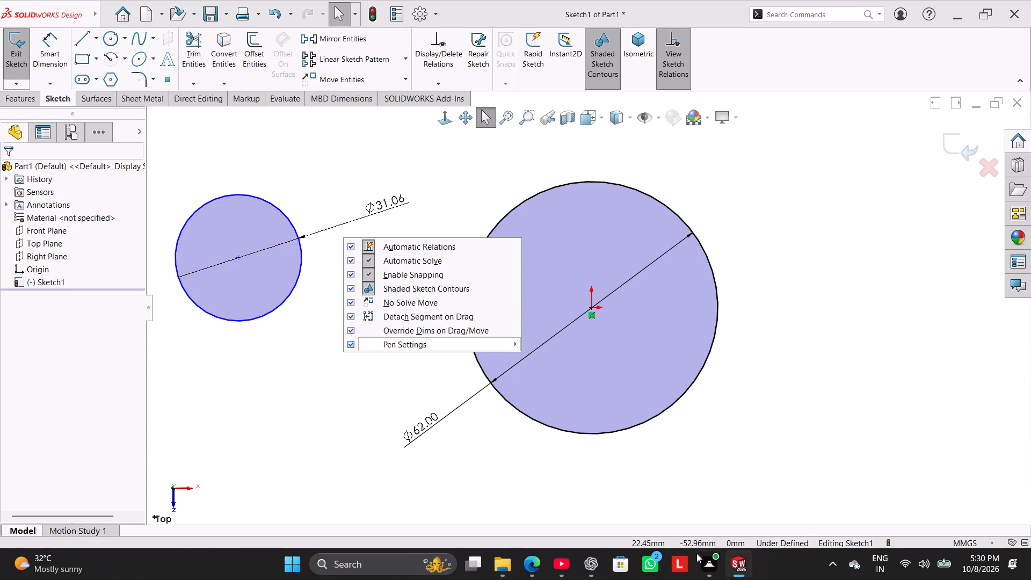
left_click(595, 561)
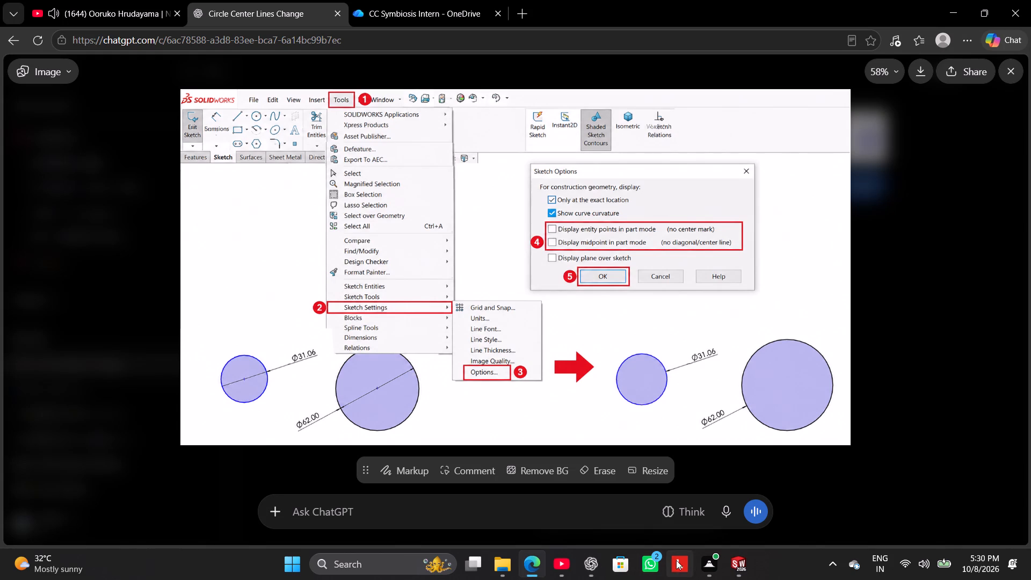
left_click(728, 566)
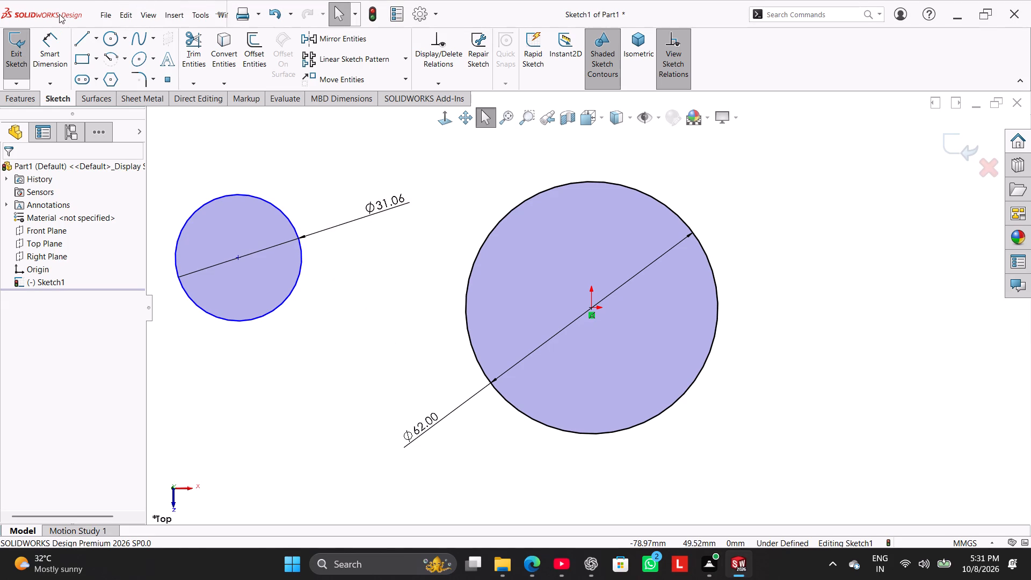
left_click(195, 15)
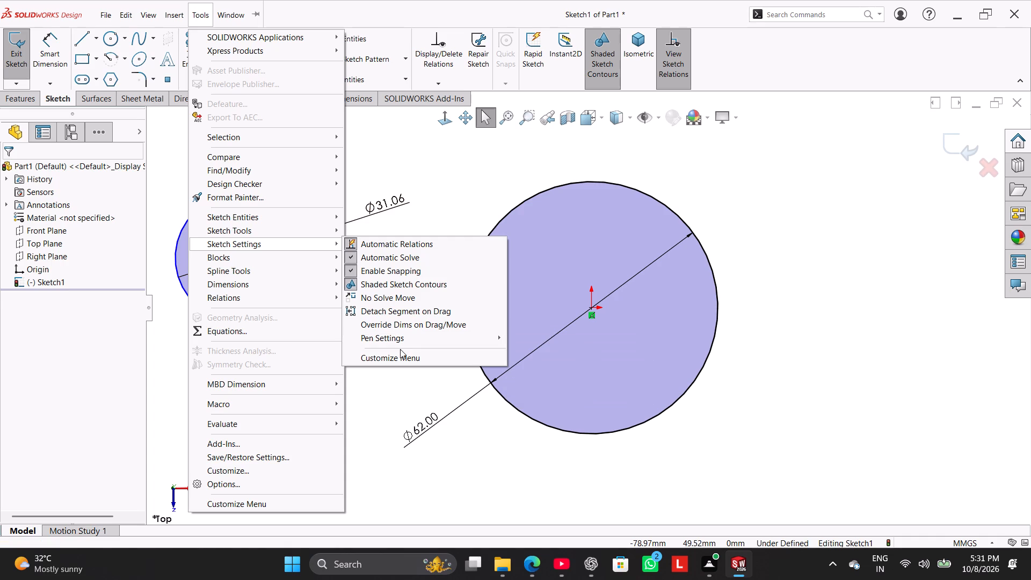
left_click(587, 579)
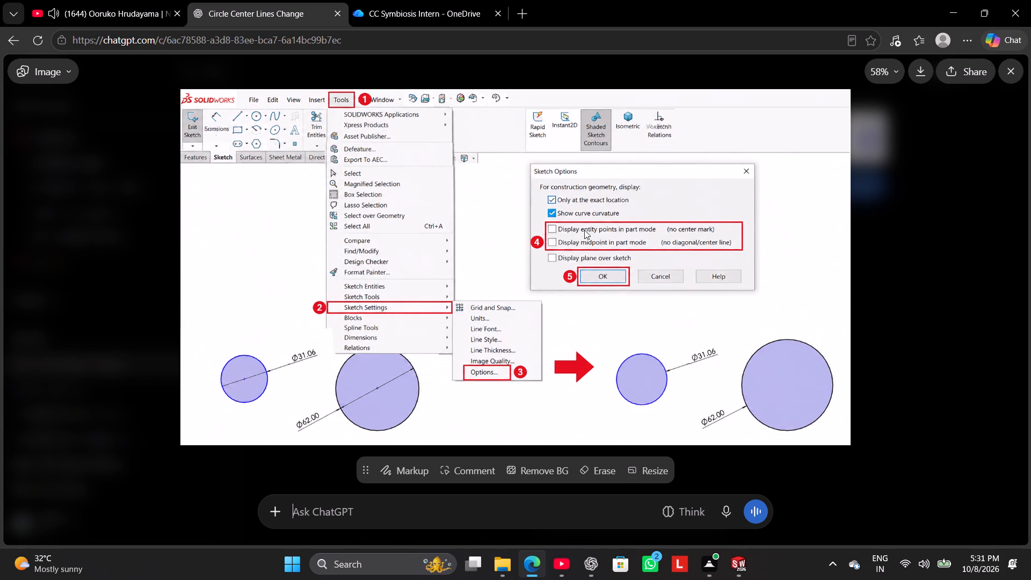
left_click(743, 564)
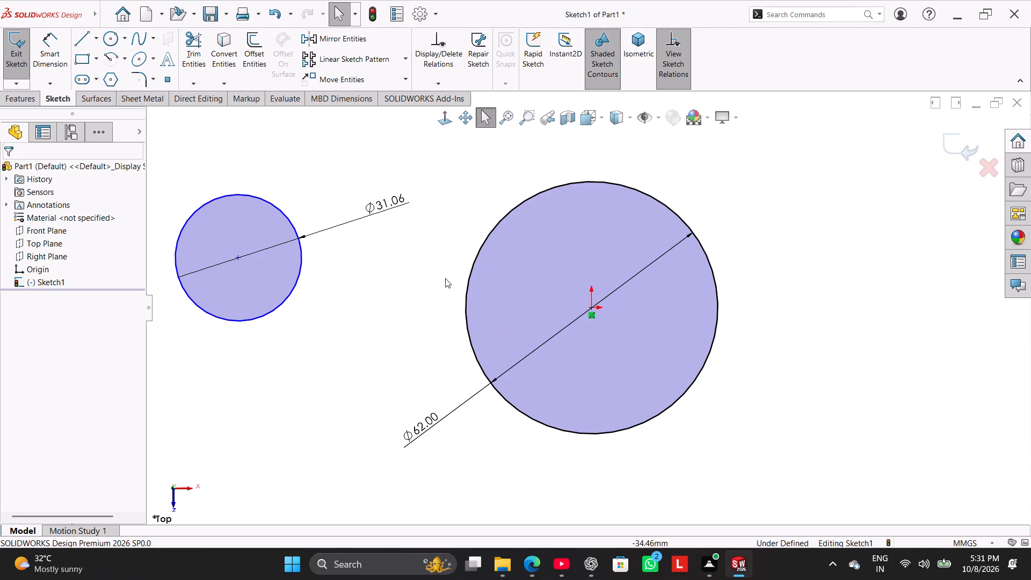
left_click(188, 11)
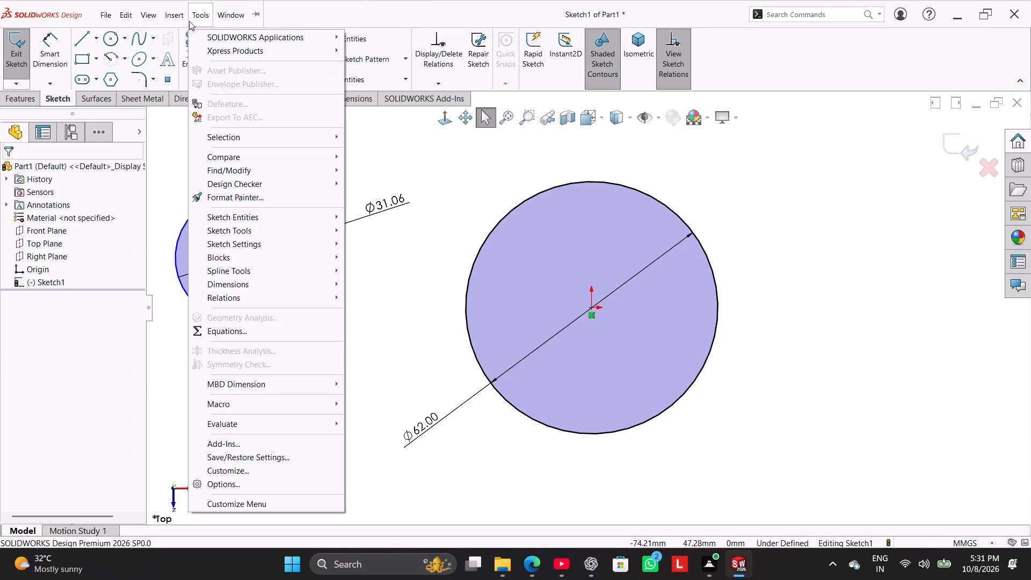
left_click(196, 9)
left_click(271, 249)
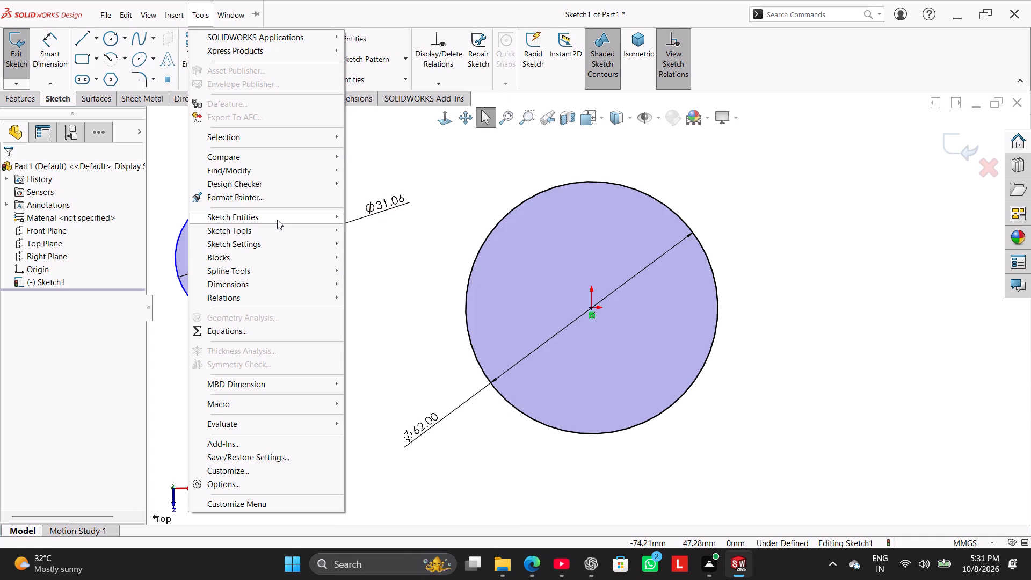
left_click(244, 468)
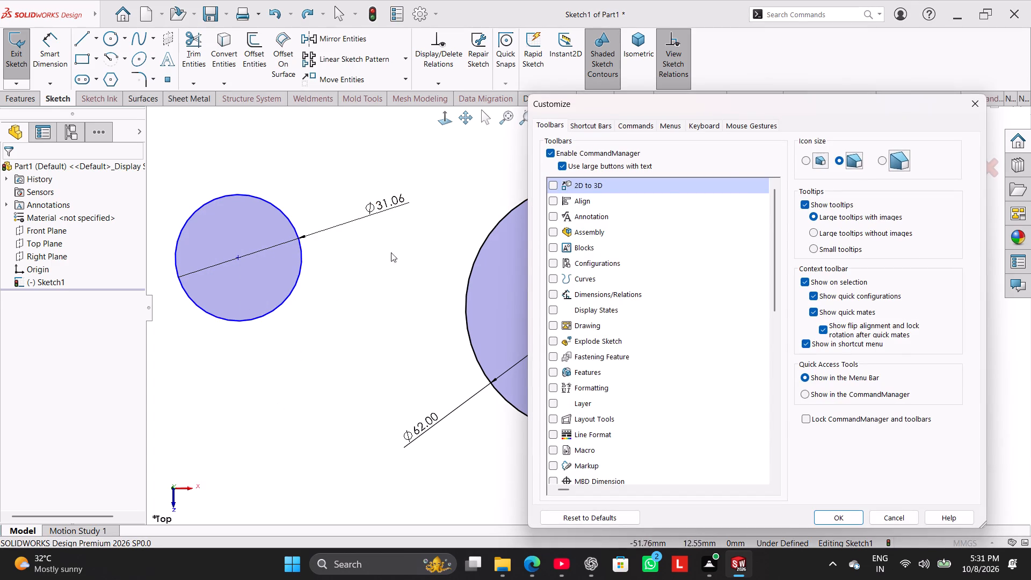
left_click(973, 109)
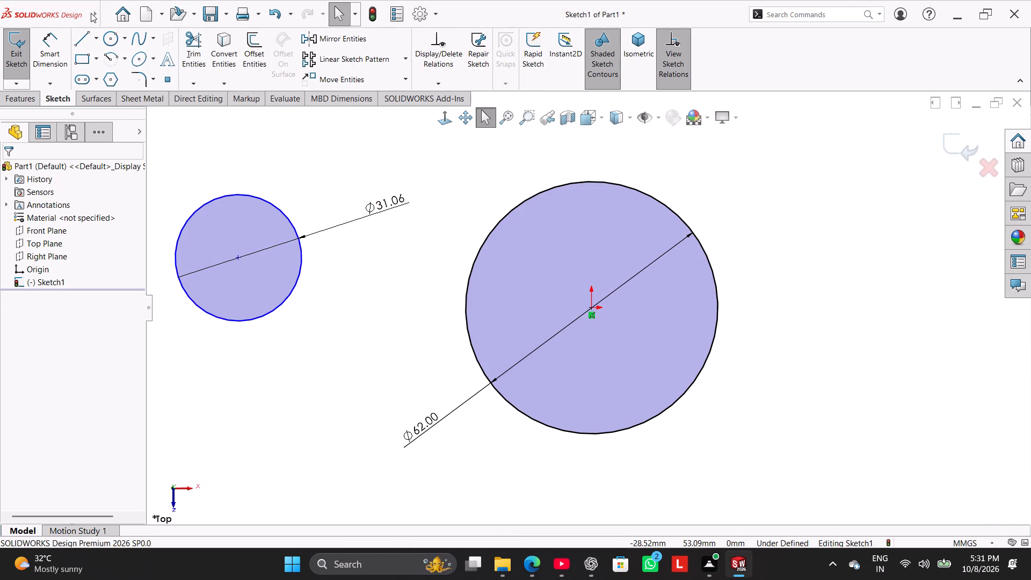
left_click(595, 579)
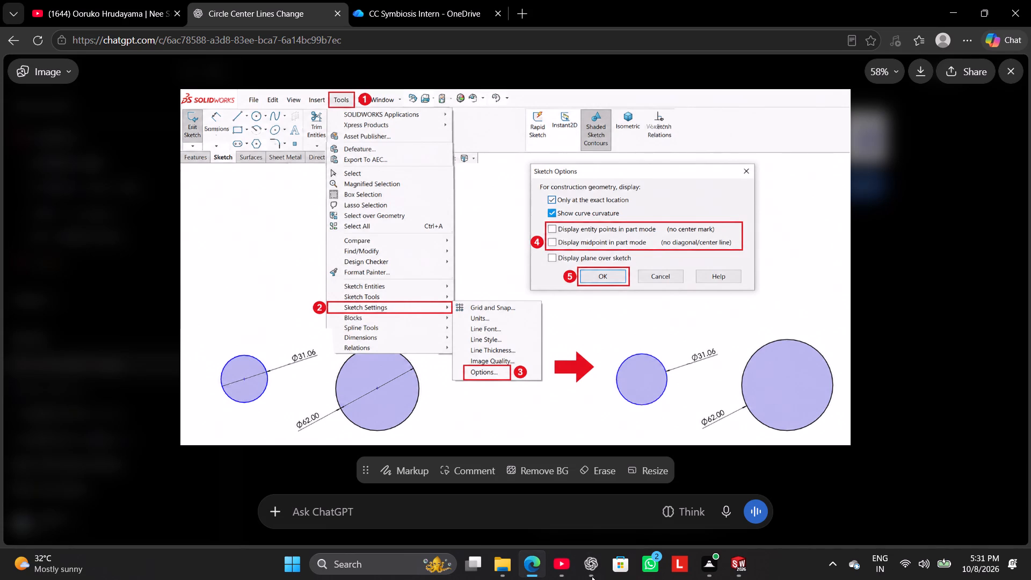
left_click(734, 568)
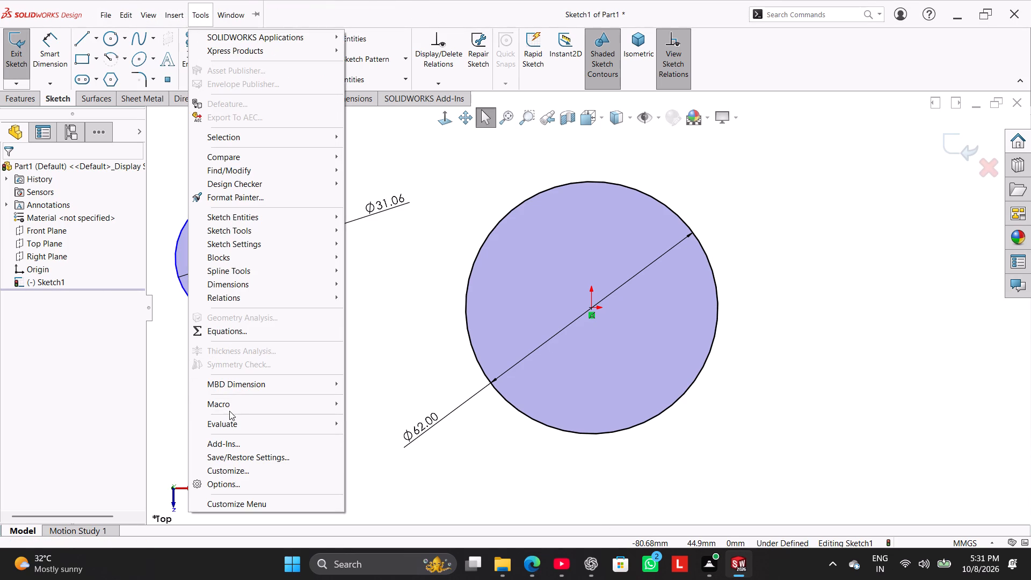
Take a screen snip of the Tools menu with its Sketch Settings options expanded.
left_click(272, 246)
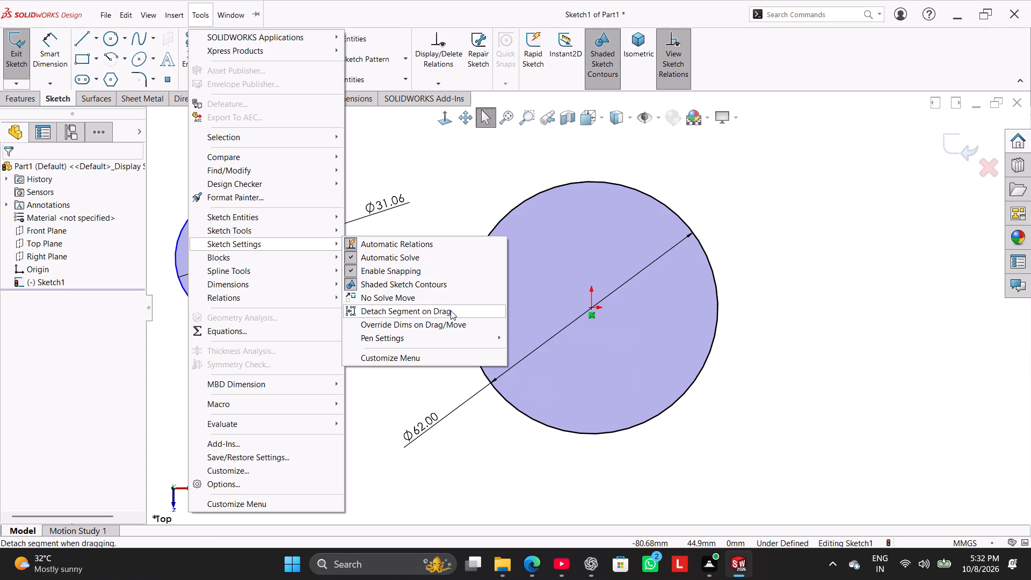
key("shift+super+s")
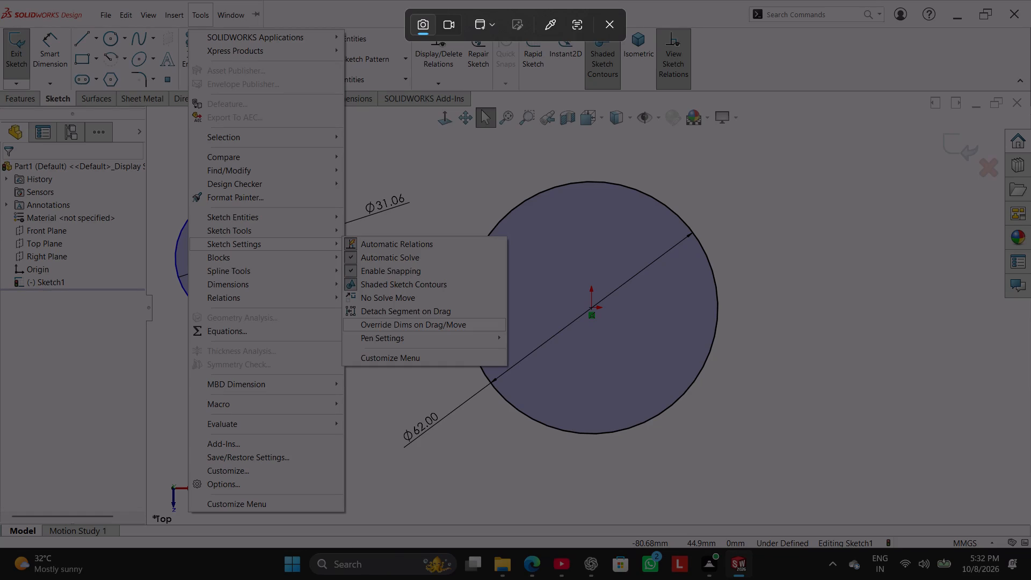
left_click(459, 296)
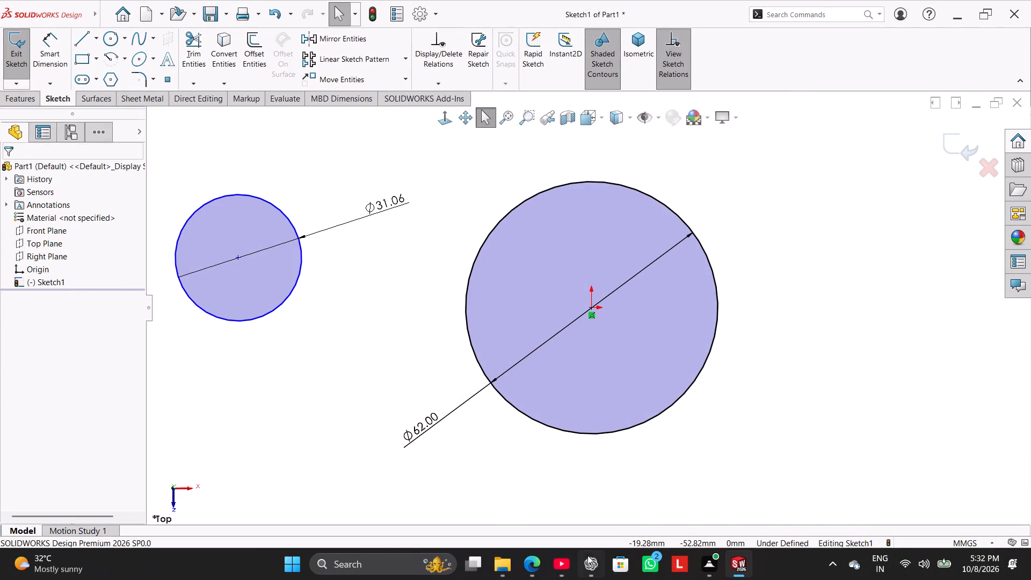
Switch to the ChatGPT conversation in the browser and submit the snip of the Sketch Settings options.
left_click(590, 561)
left_click(593, 576)
left_click(492, 506)
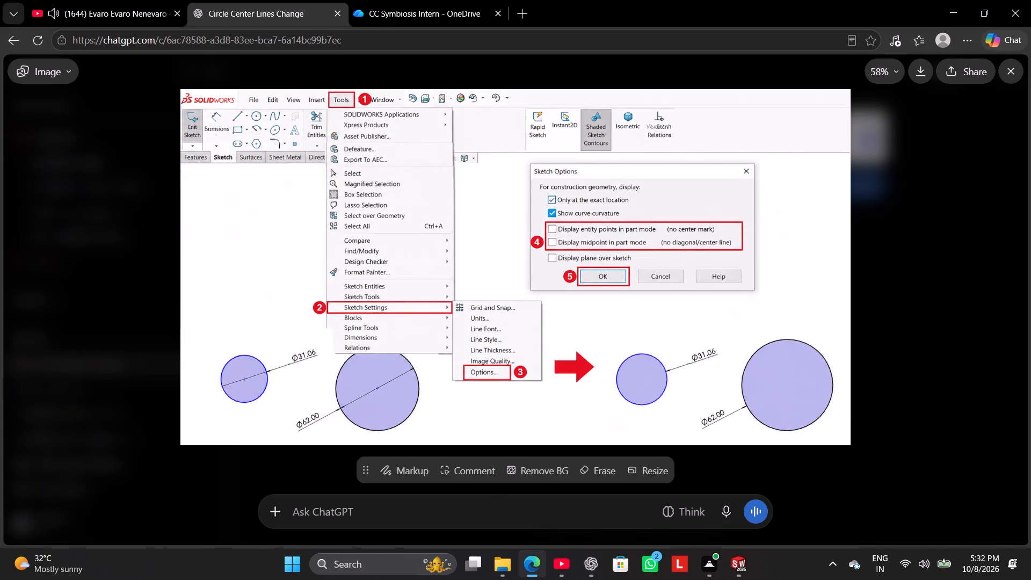
key("ctrl+v")
left_click(746, 509)
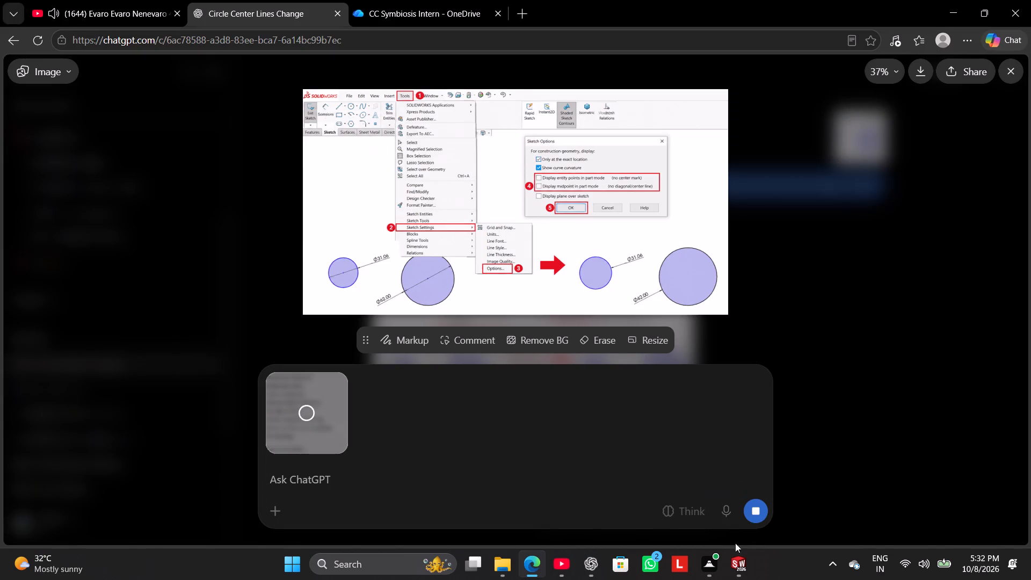
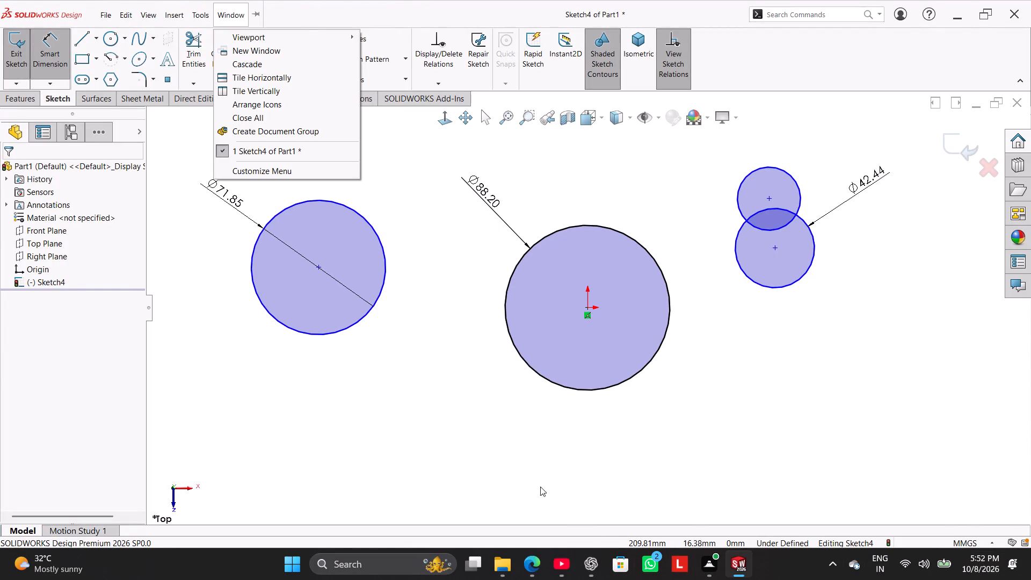
Delete the two overlapping small circles and the 71.85 mm circle with their dimensions, keeping only the circle on the origin.
left_click(496, 463)
left_click_drag(844, 336, 730, 206)
right_click(701, 172)
left_click(749, 208)
left_click_drag(861, 307, 709, 175)
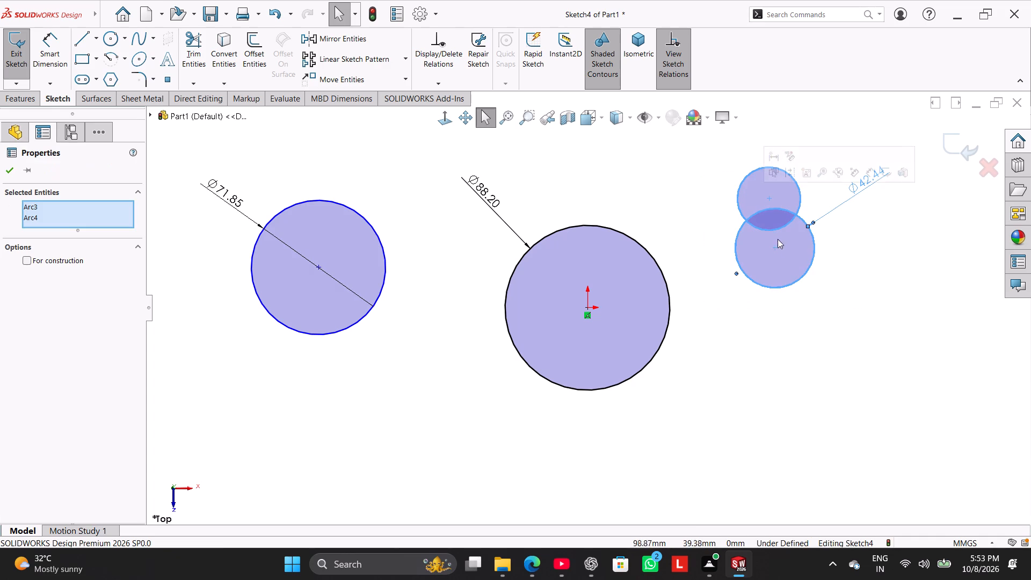
right_click(827, 271)
left_click(875, 429)
left_click_drag(427, 410, 413, 365)
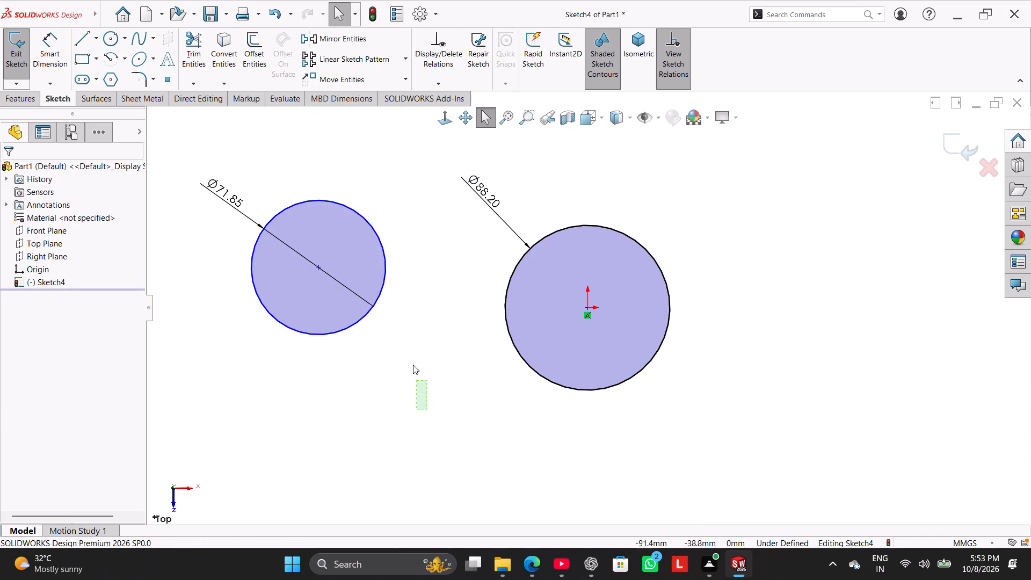
left_click_drag(413, 365, 250, 151)
right_click(361, 374)
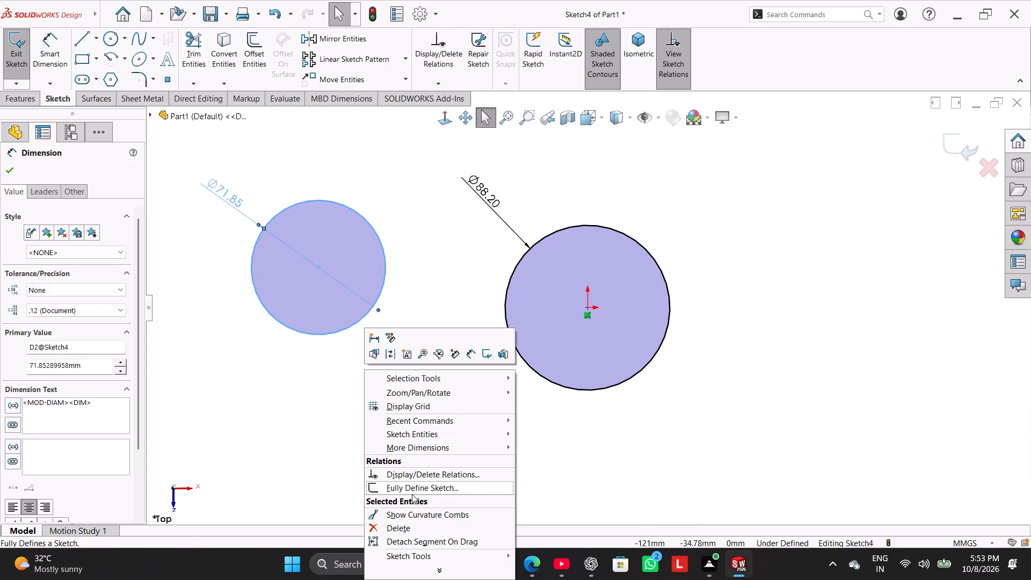
left_click(400, 527)
Set the diameter of the circle centred on the origin to 62 mm.
left_click_drag(484, 195, 377, 263)
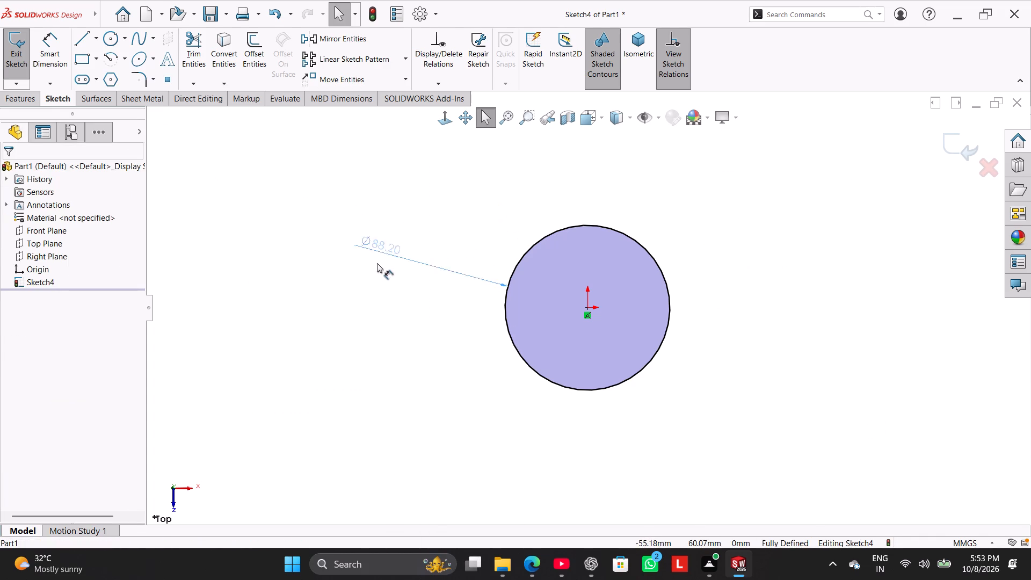
left_click_drag(377, 263, 465, 208)
left_click(406, 257)
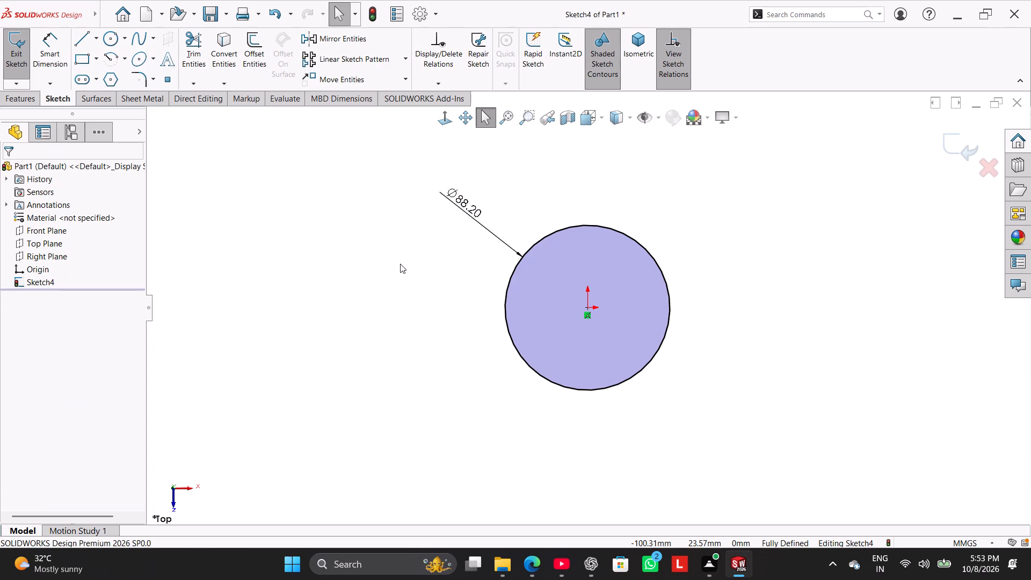
double_click(456, 204)
type("62")
key("Return")
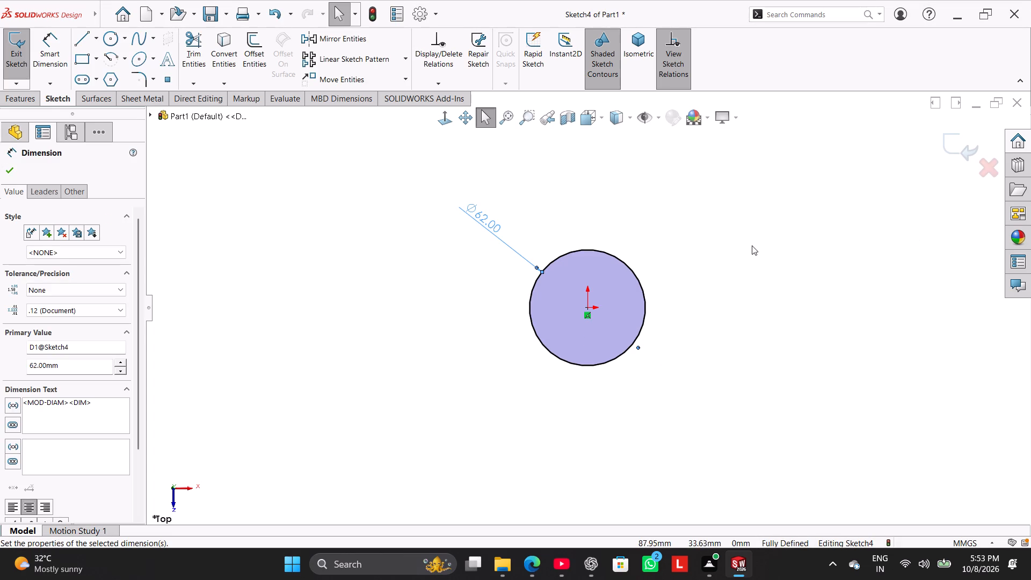
left_click(752, 245)
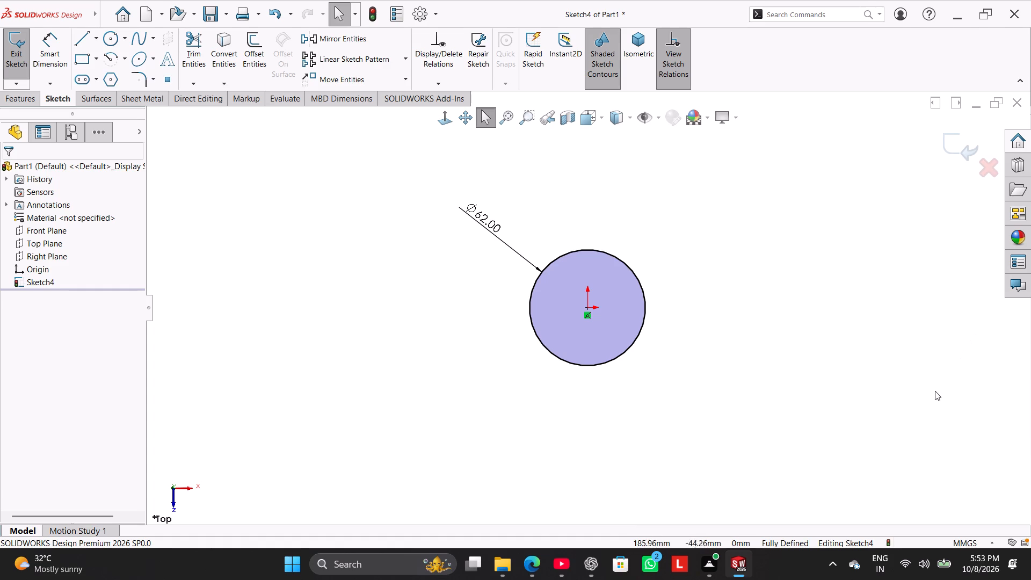
Reposition the 62 mm diameter dimension close to the circle's upper-left edge.
scroll(714, 259, "down", 3)
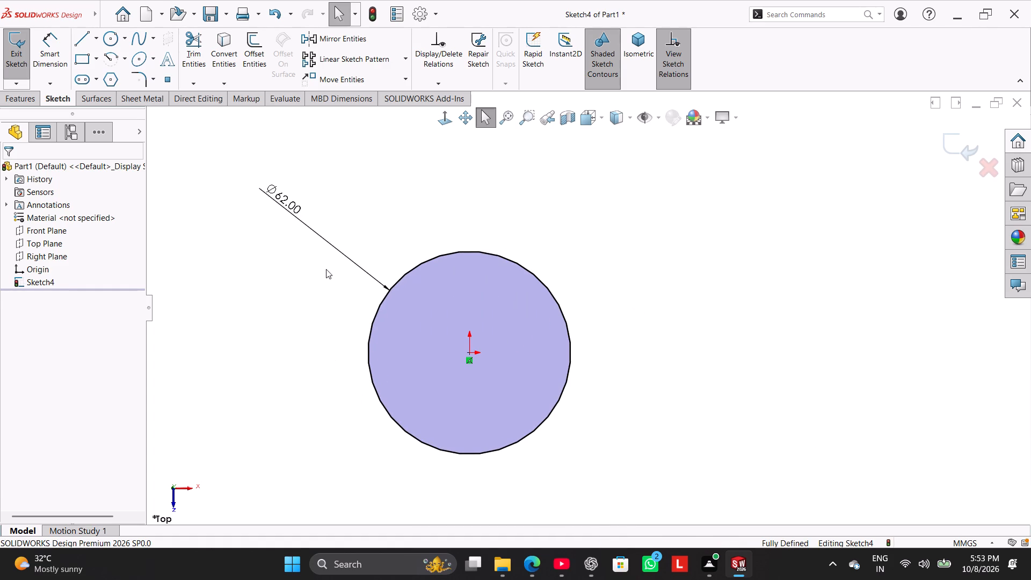
left_click_drag(277, 199, 335, 275)
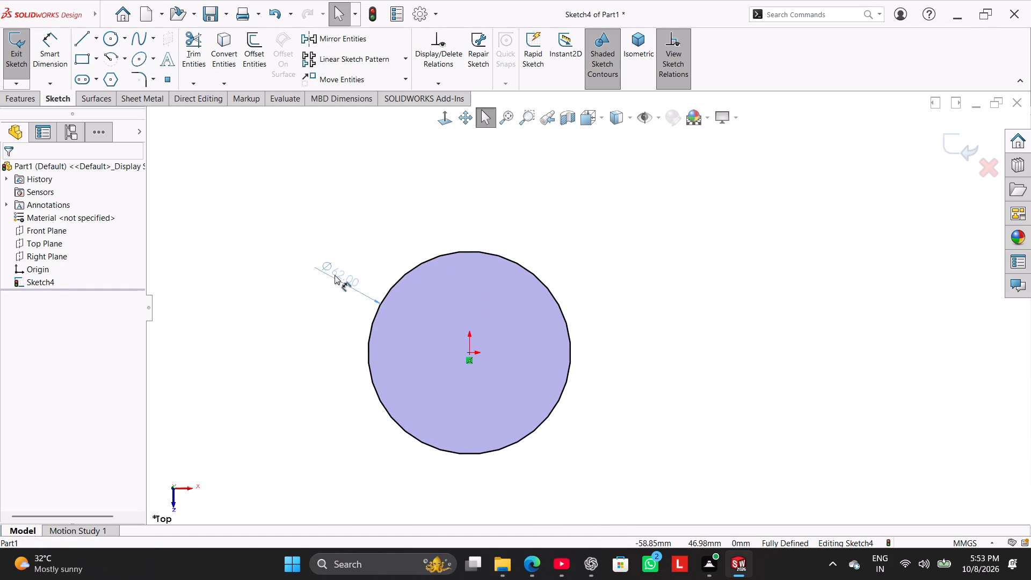
left_click_drag(335, 275, 341, 267)
left_click(266, 290)
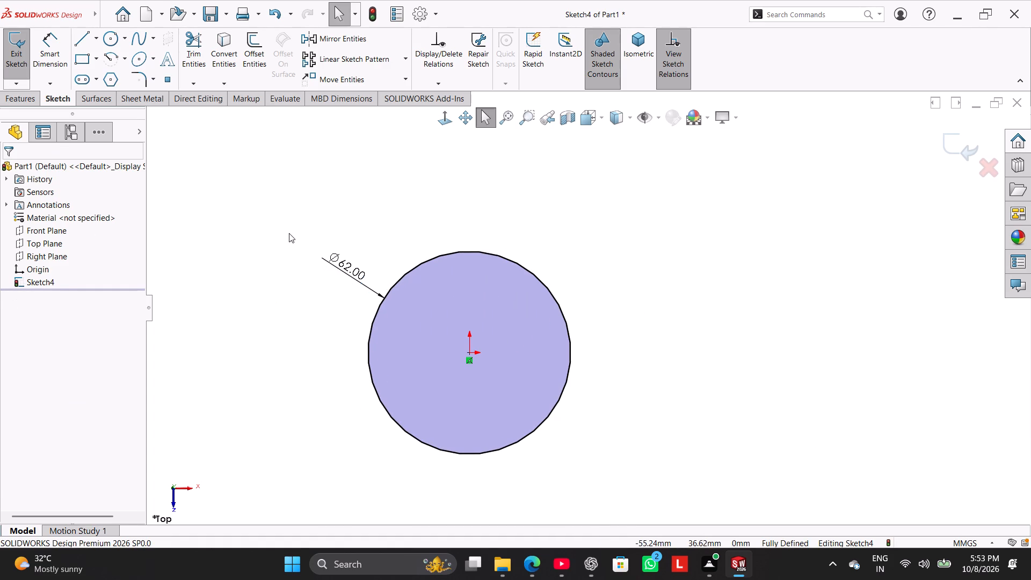
left_click_drag(341, 265, 335, 272)
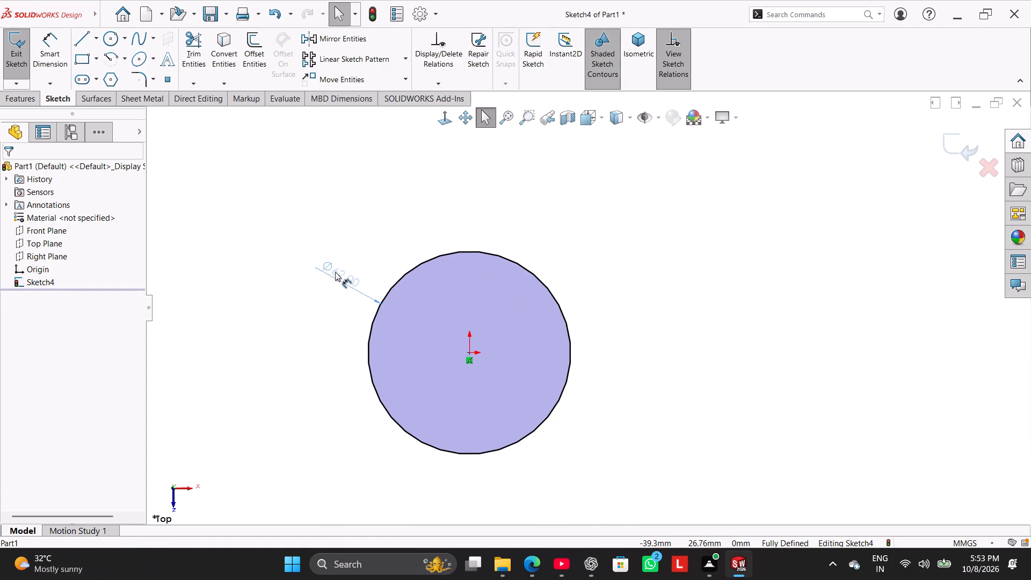
left_click_drag(335, 272, 341, 256)
left_click(298, 286)
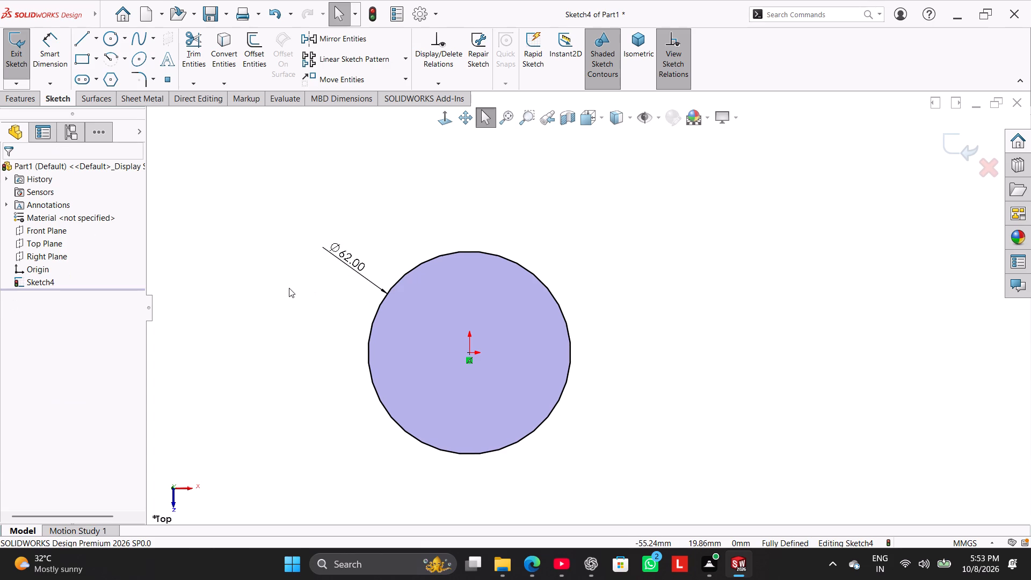
Sketch a vertical centerline 31 mm long from the origin up to the top of the 62 mm circle.
left_click(89, 41)
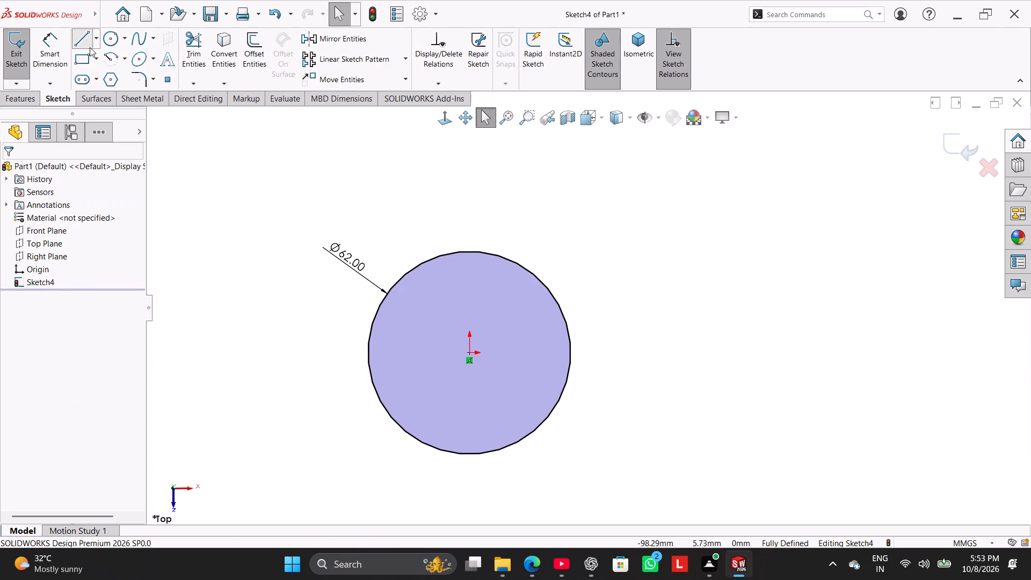
left_click(98, 34)
left_click(99, 72)
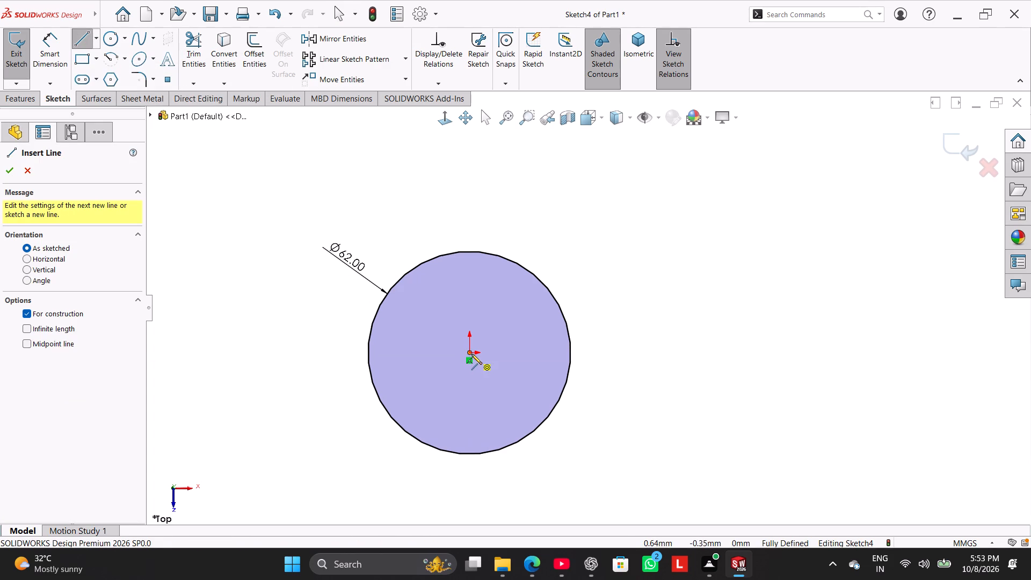
left_click(471, 354)
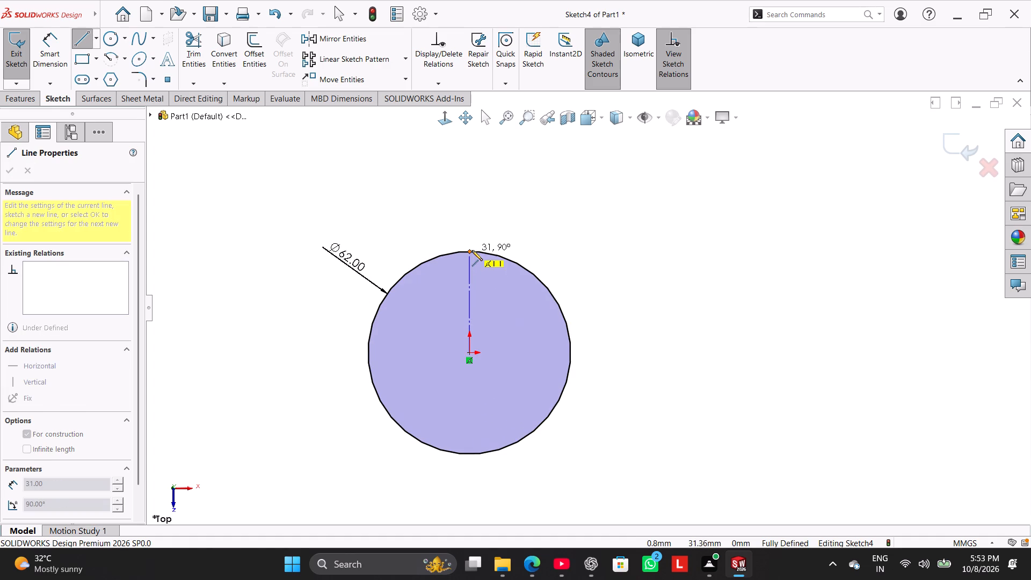
left_click(472, 250)
right_click(480, 193)
left_click(493, 198)
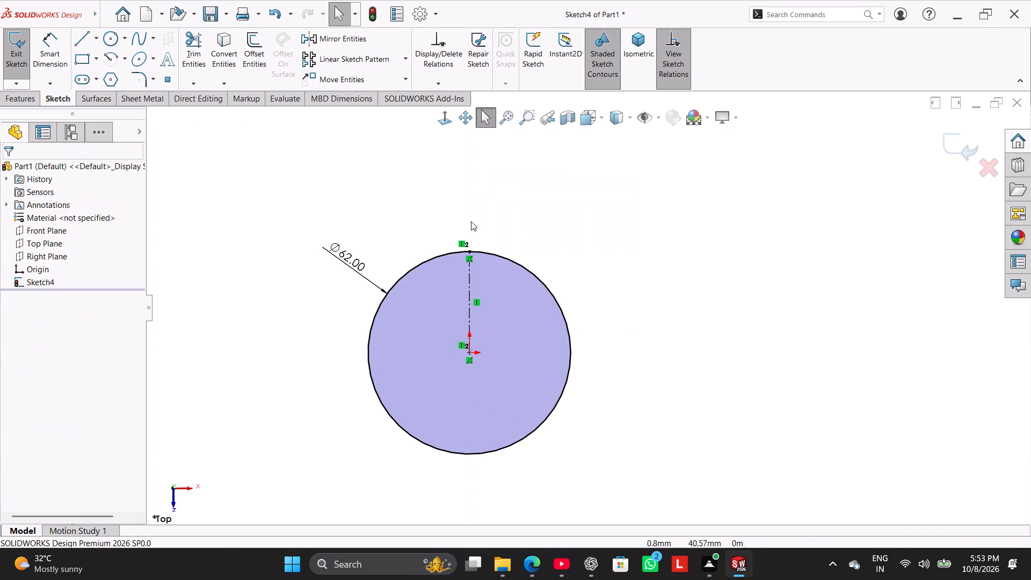
Sketch a concentric inner circle about 25 mm in diameter centred on the origin.
left_click(84, 36)
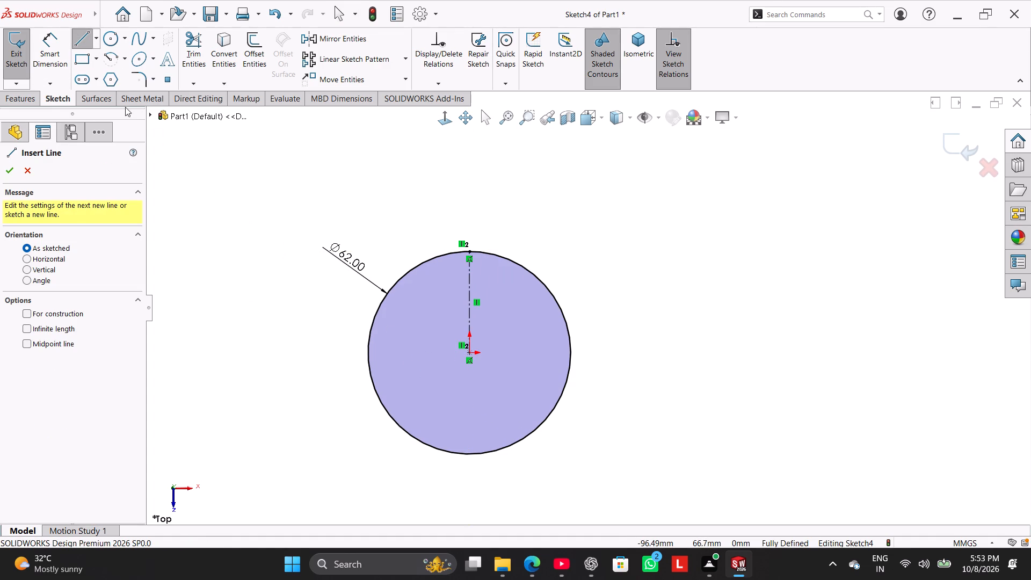
left_click(107, 37)
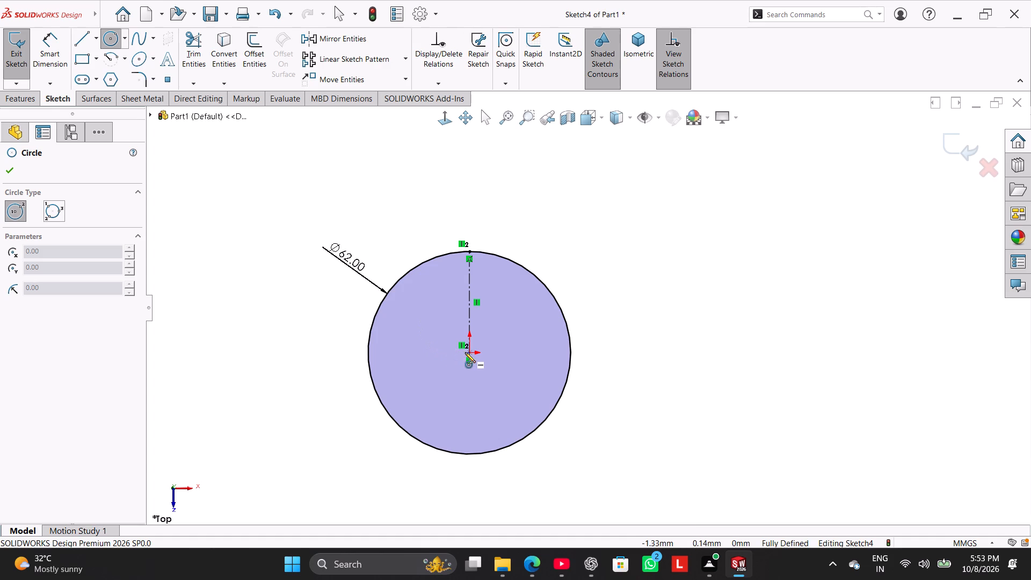
left_click(467, 353)
left_click(483, 390)
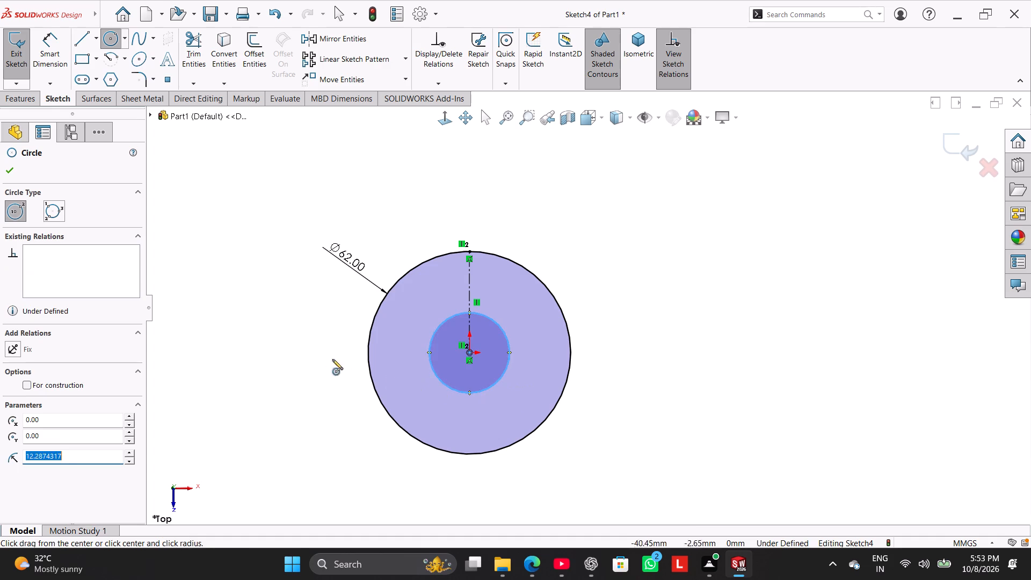
right_click(307, 346)
left_click(330, 353)
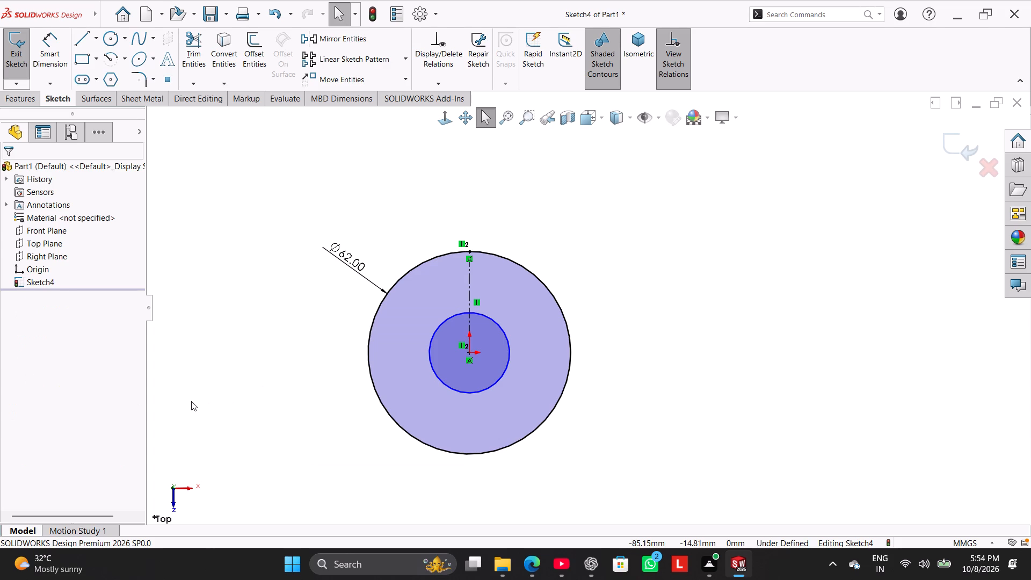
Dimension the inner circle's diameter as 20 mm and place the dimension outside the lower-left edge of the outer circle.
left_click(62, 54)
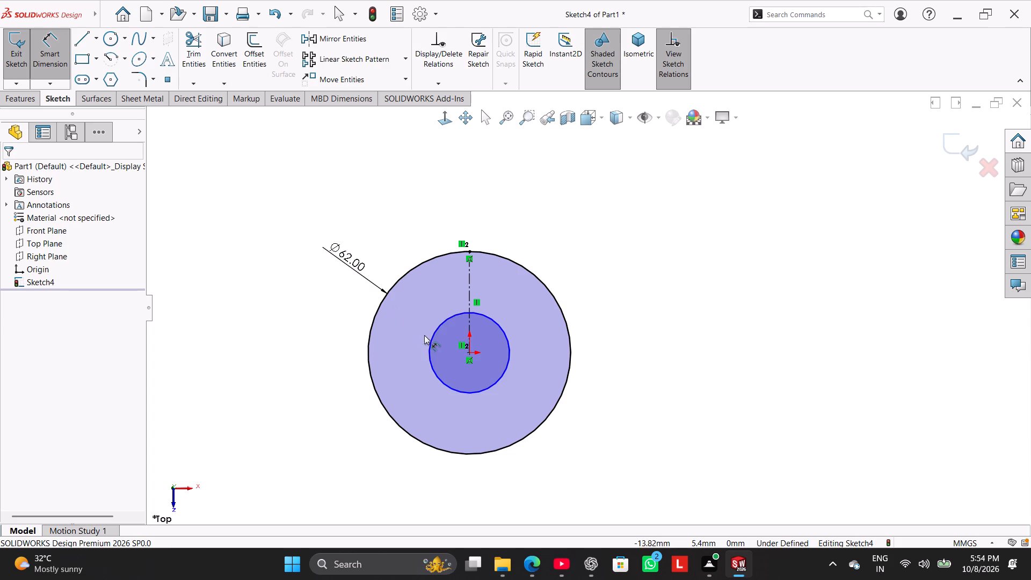
left_click(430, 340)
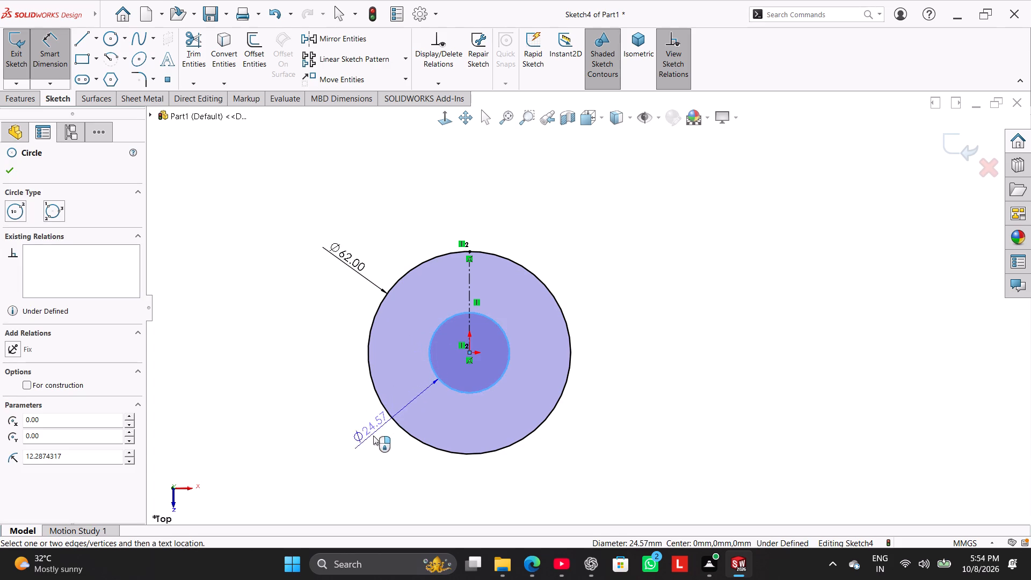
left_click(368, 445)
type("20")
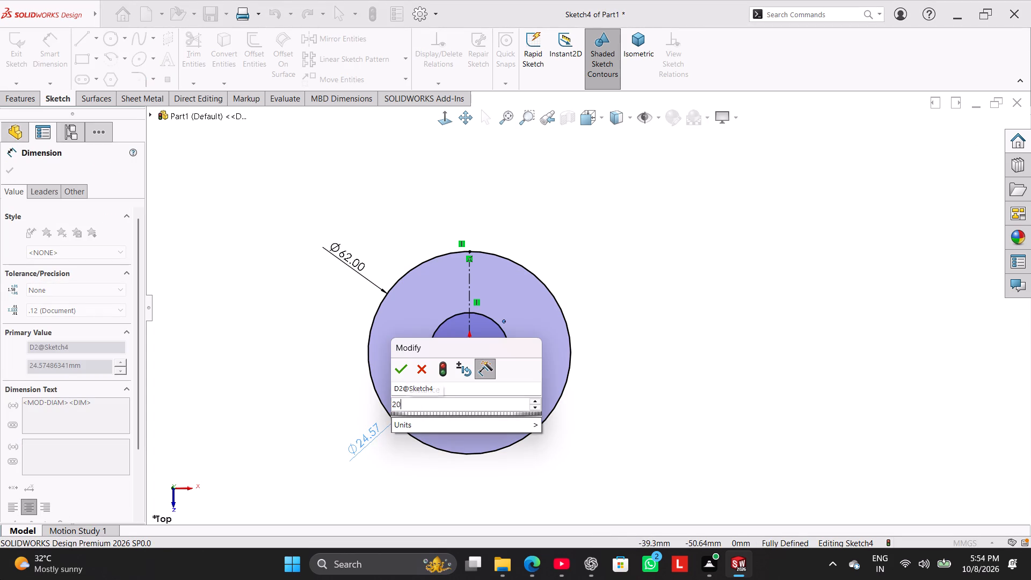
key("Return")
left_click(647, 289)
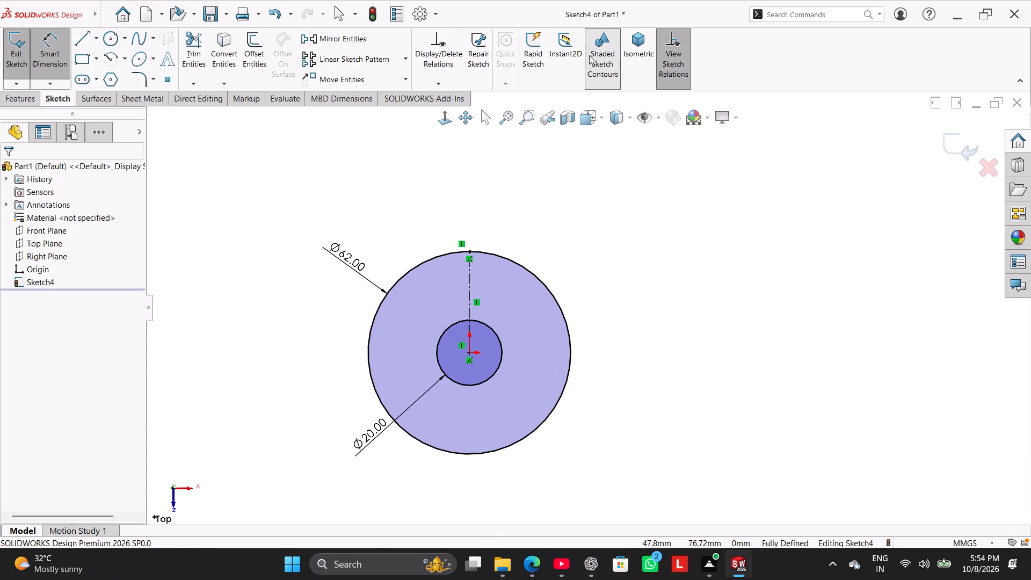
left_click_drag(360, 430, 351, 438)
left_click(297, 346)
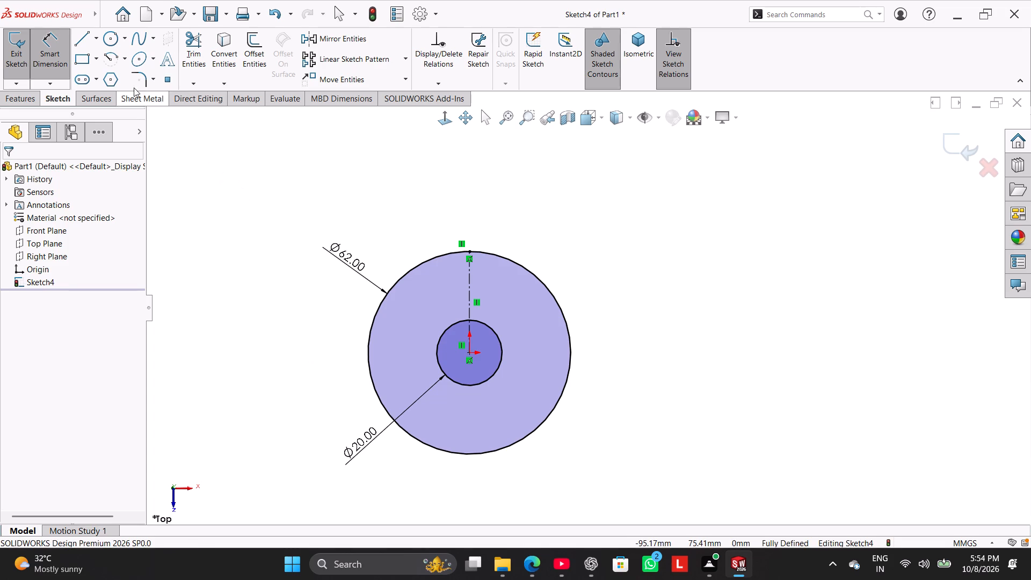
Sketch a vertical line about 24 mm long downward from the outer circle's upper edge, to the right of the centerline.
left_click(84, 37)
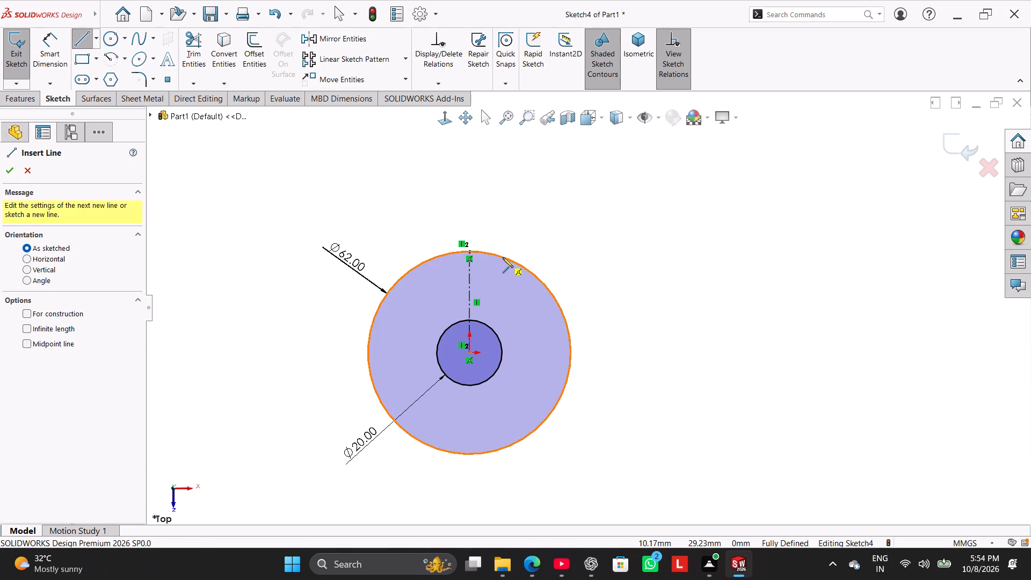
left_click(503, 257)
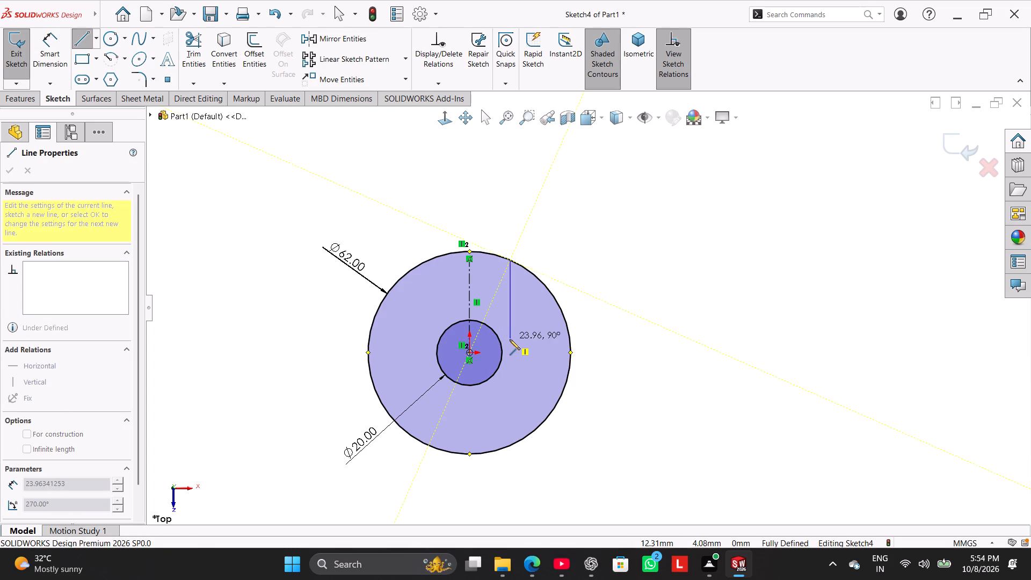
left_click(511, 340)
right_click(553, 219)
left_click(577, 222)
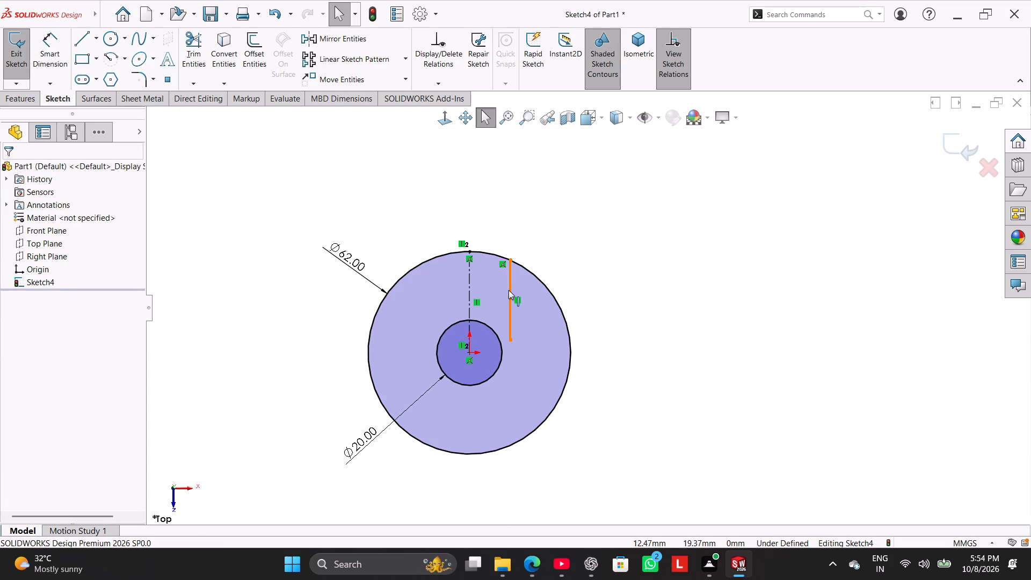
Mirror the vertical line about the centerline to the other side of the circle.
left_click(509, 290)
left_click(469, 285)
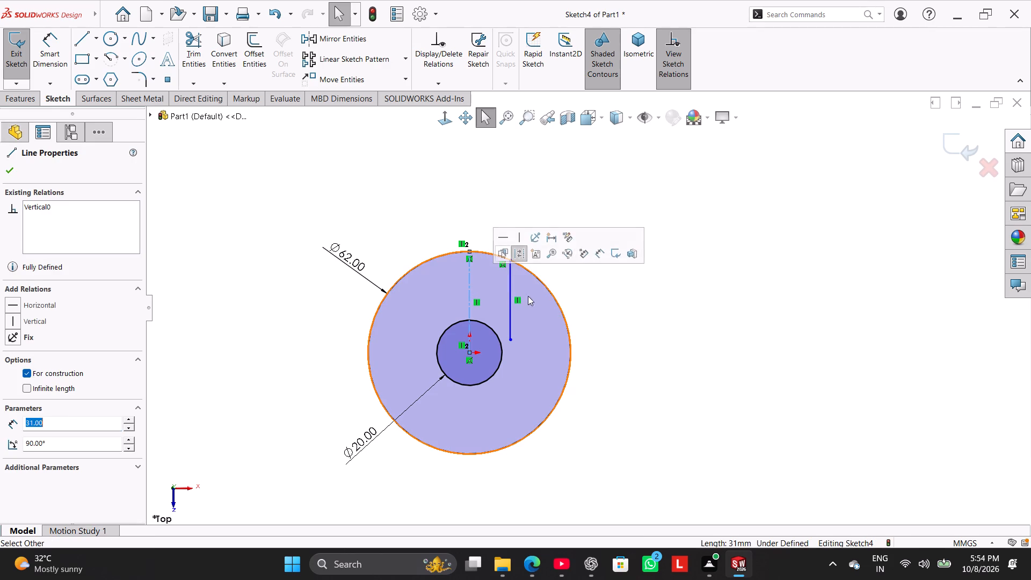
left_click(626, 293)
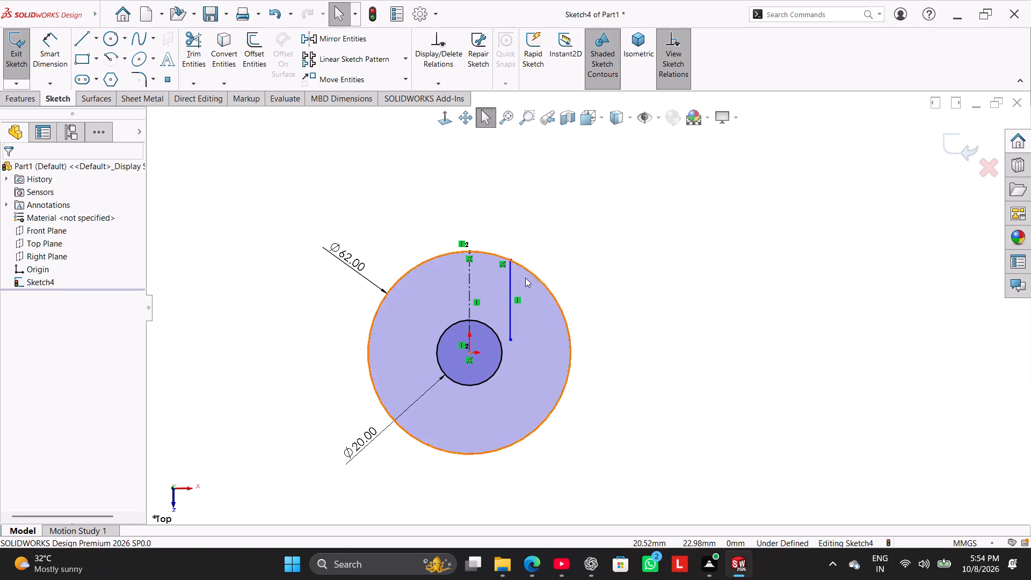
left_click(510, 275)
left_click(469, 281, "ctrl")
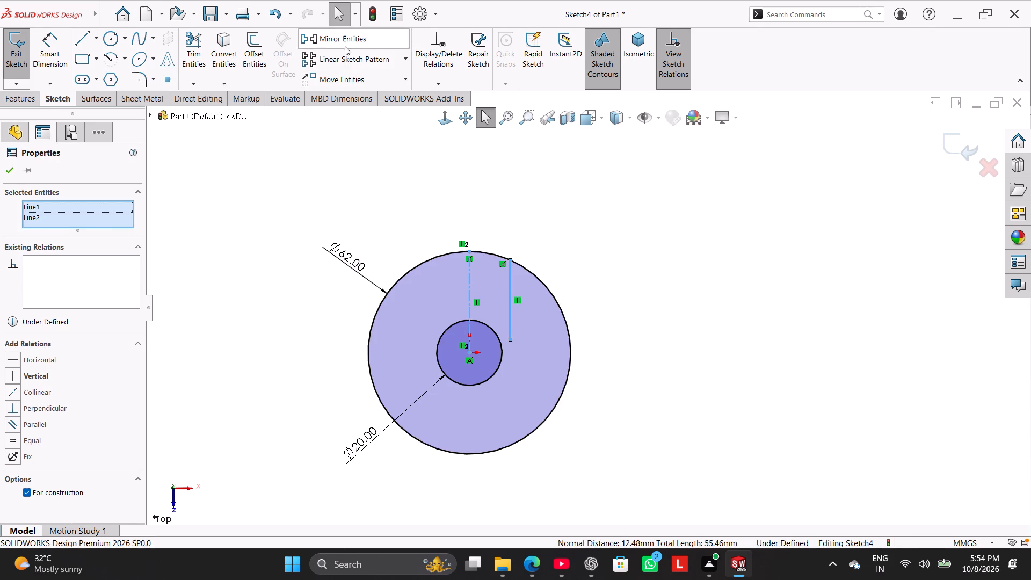
left_click(345, 45)
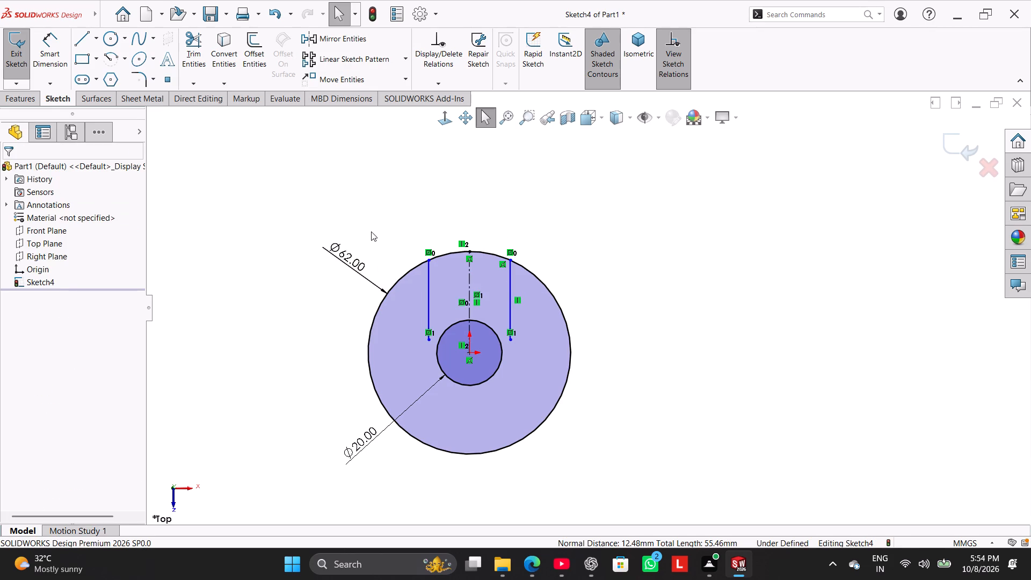
Add a Parallel relation between the right-hand vertical line and the centerline.
left_click(510, 282, "ctrl")
left_click(467, 281, "ctrl")
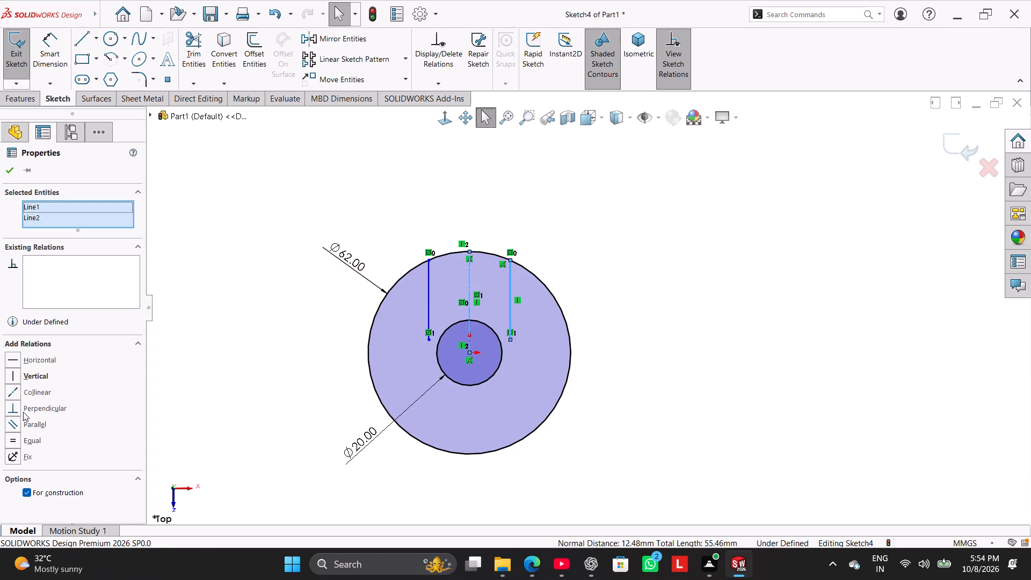
left_click(23, 421)
left_click(180, 298)
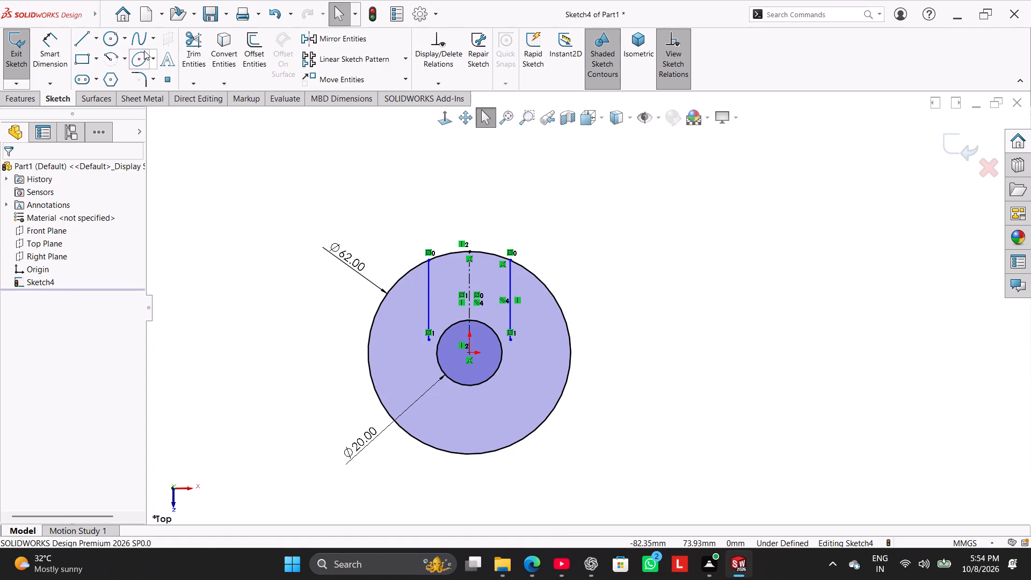
Dimension the spacing between the two vertical lines as 10 mm, placing the dimension above the outer circle.
left_click(67, 48)
left_click(514, 276)
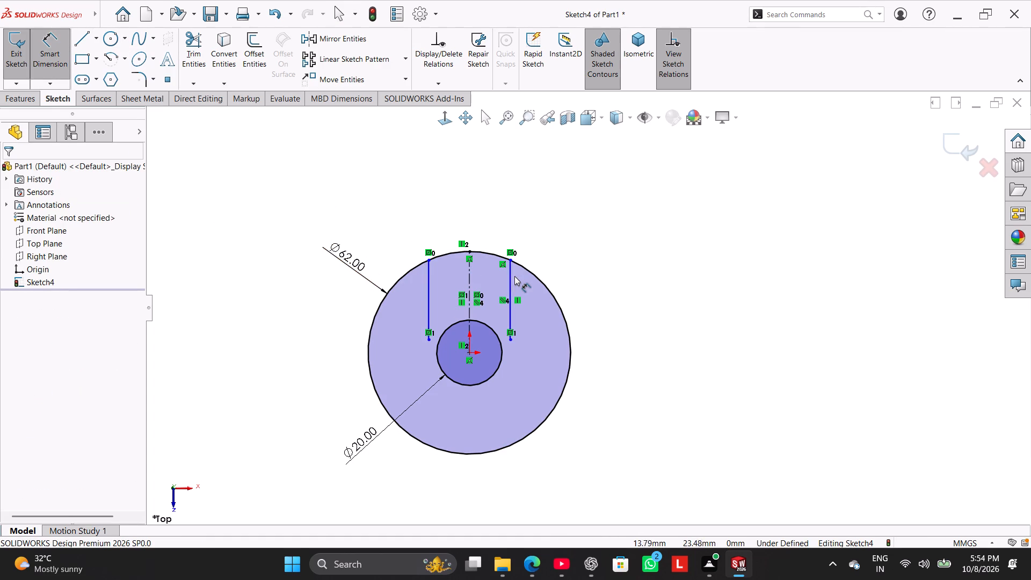
left_click(511, 276)
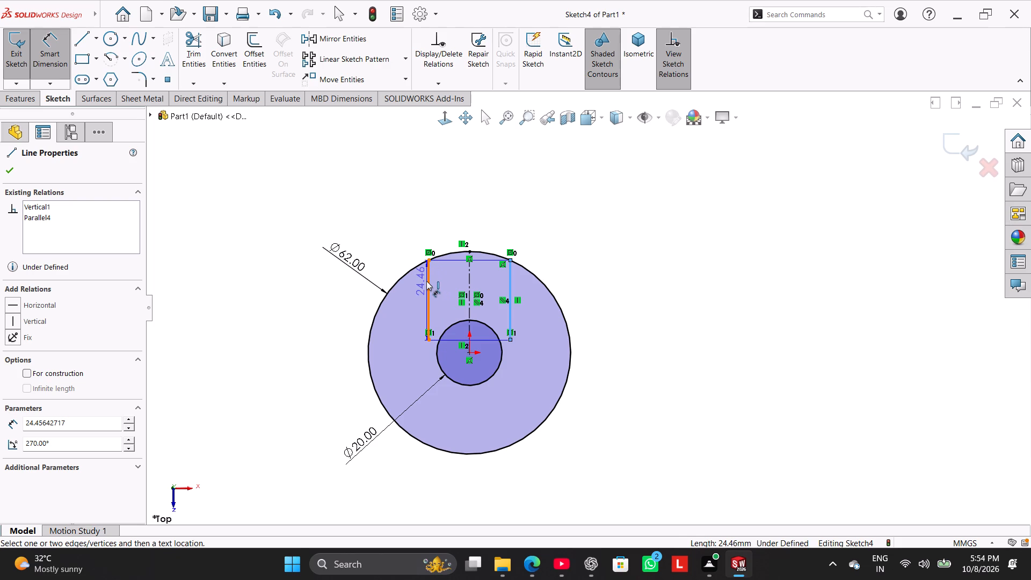
left_click(426, 281)
left_click(455, 209)
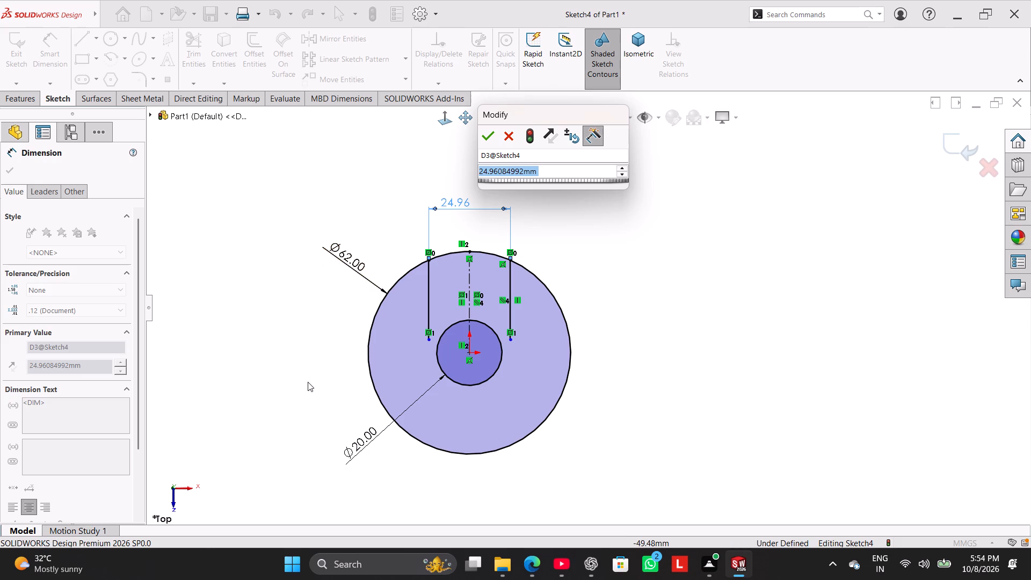
type("10")
key("Return")
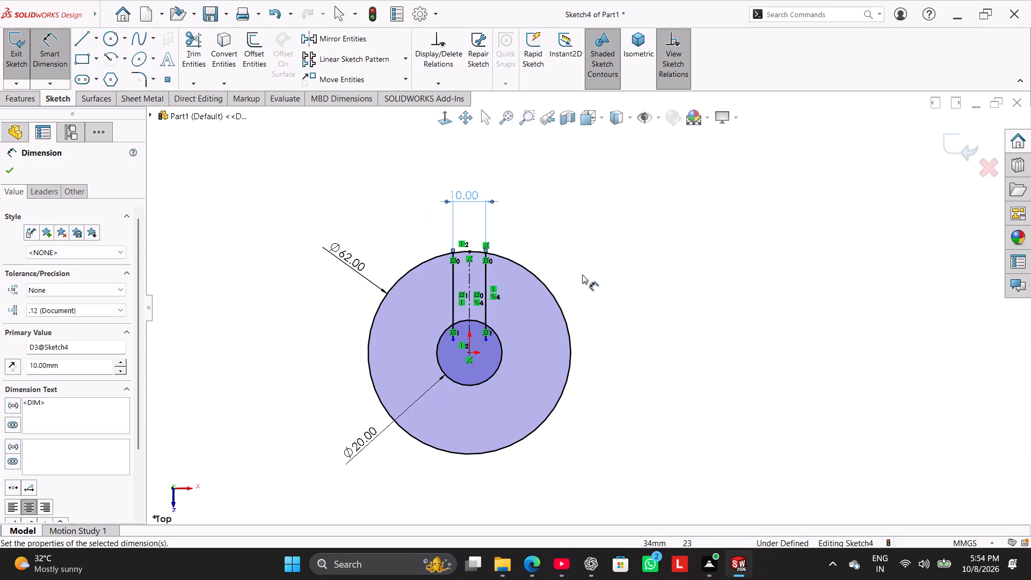
right_click(585, 269)
left_click(614, 302)
Shorten the right-hand vertical line so its lower endpoint is coincident with the 20 mm circle.
scroll(469, 311, "down", 2)
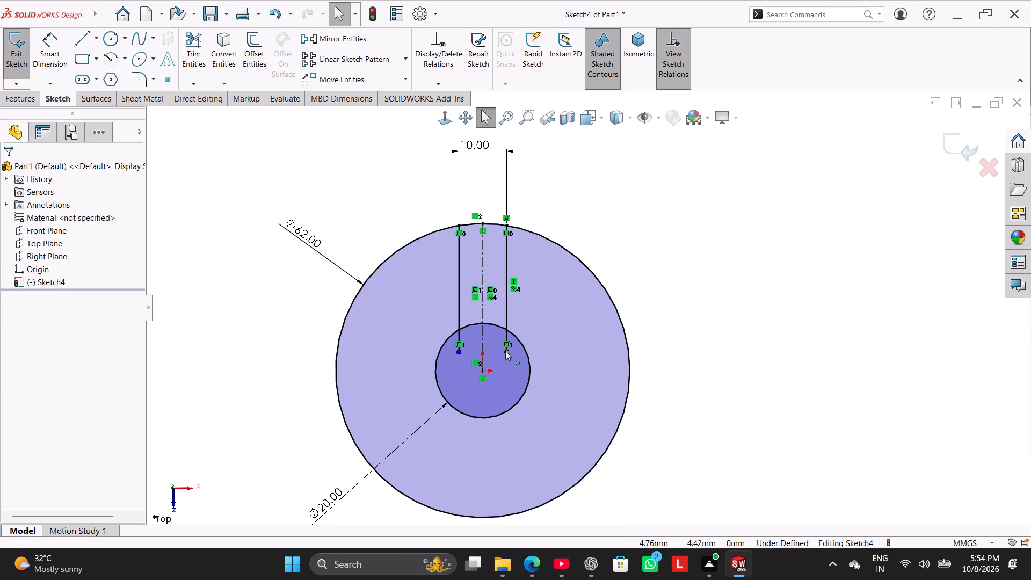
left_click_drag(505, 351, 504, 330)
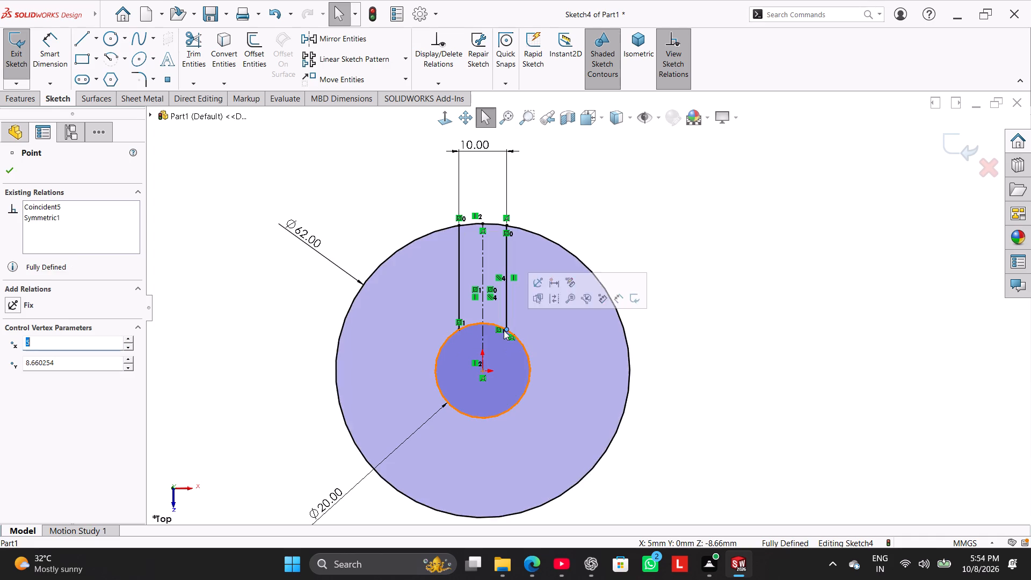
left_click(616, 214)
Hide the sketch relation symbols.
left_click(676, 60)
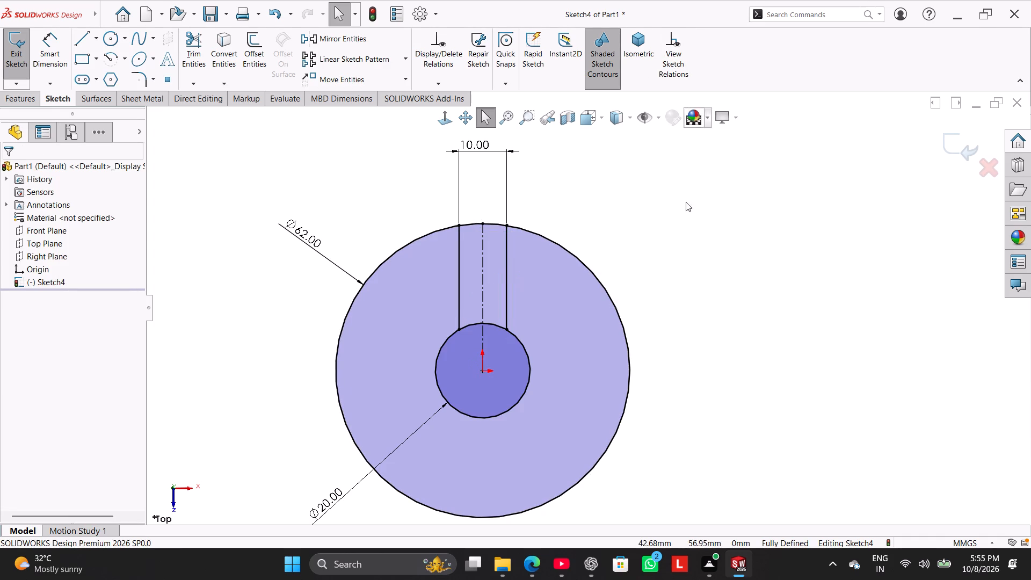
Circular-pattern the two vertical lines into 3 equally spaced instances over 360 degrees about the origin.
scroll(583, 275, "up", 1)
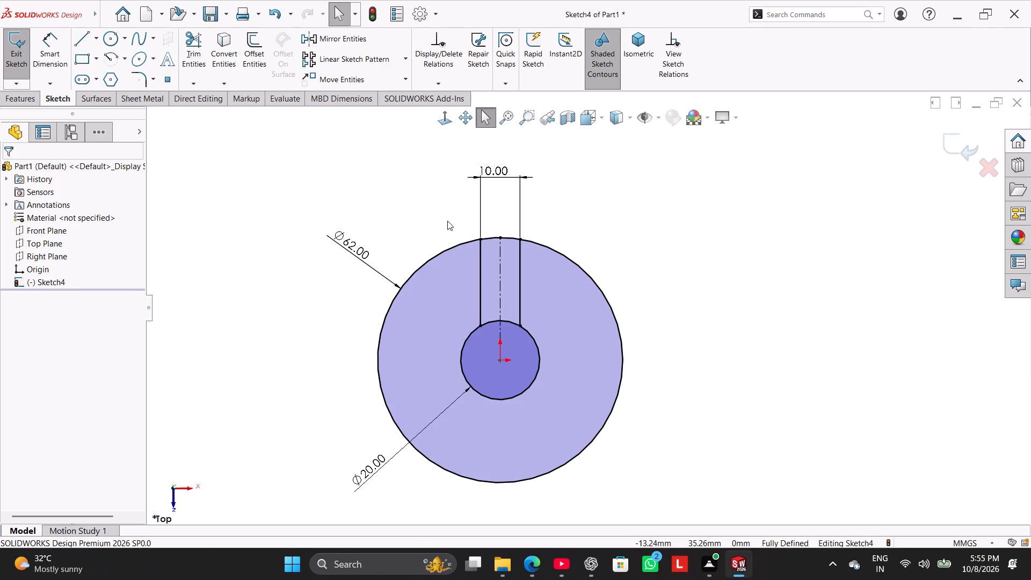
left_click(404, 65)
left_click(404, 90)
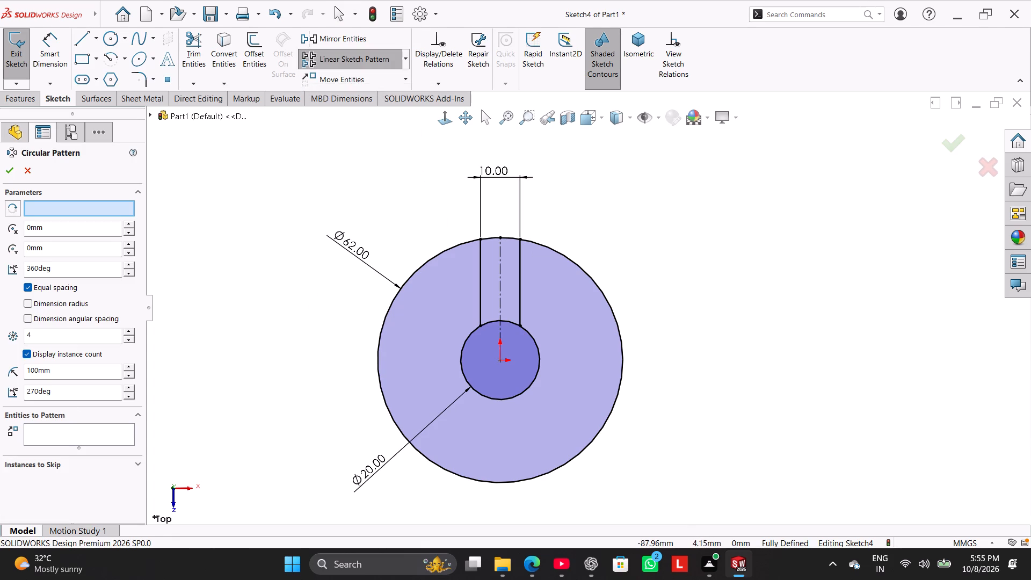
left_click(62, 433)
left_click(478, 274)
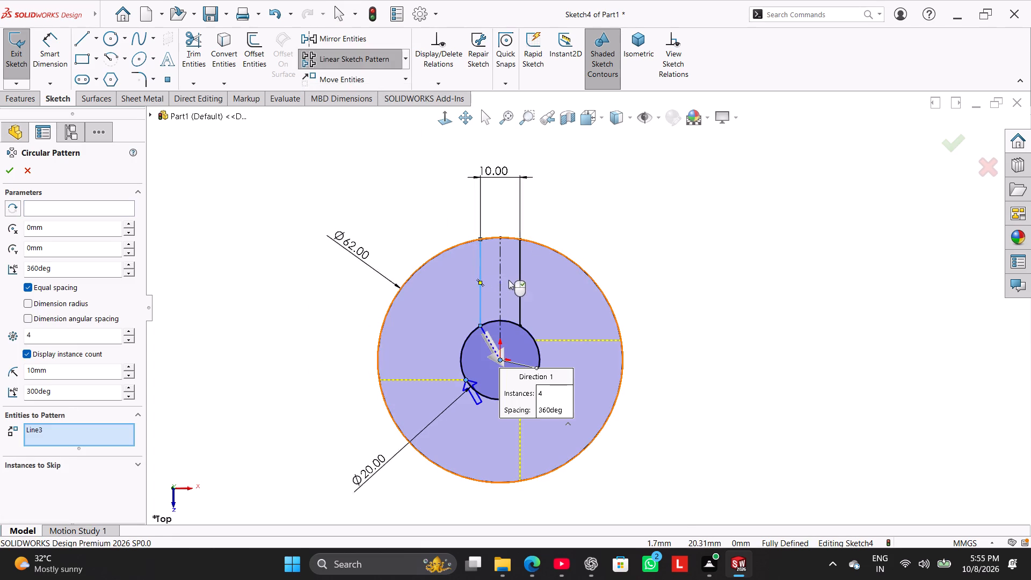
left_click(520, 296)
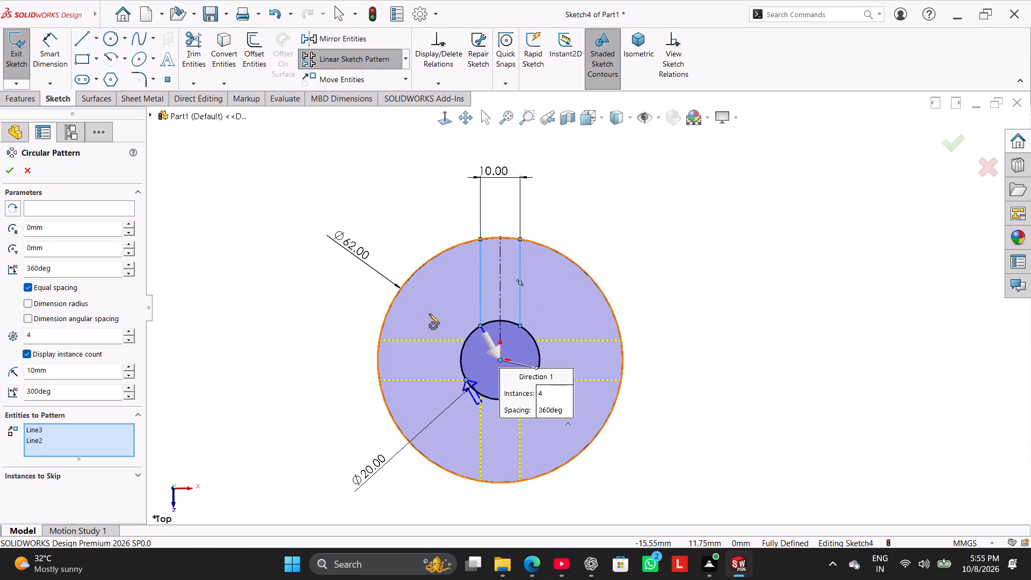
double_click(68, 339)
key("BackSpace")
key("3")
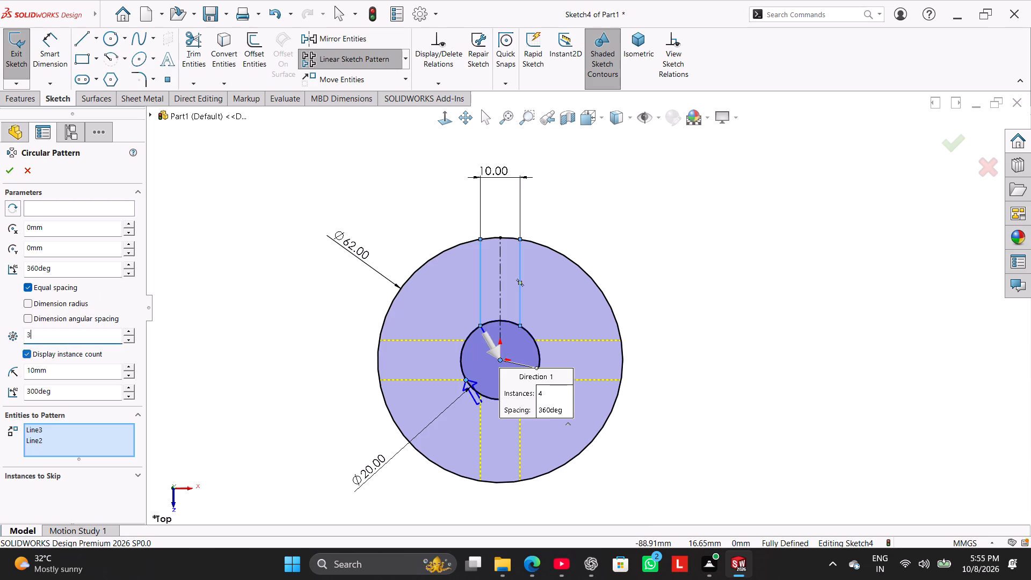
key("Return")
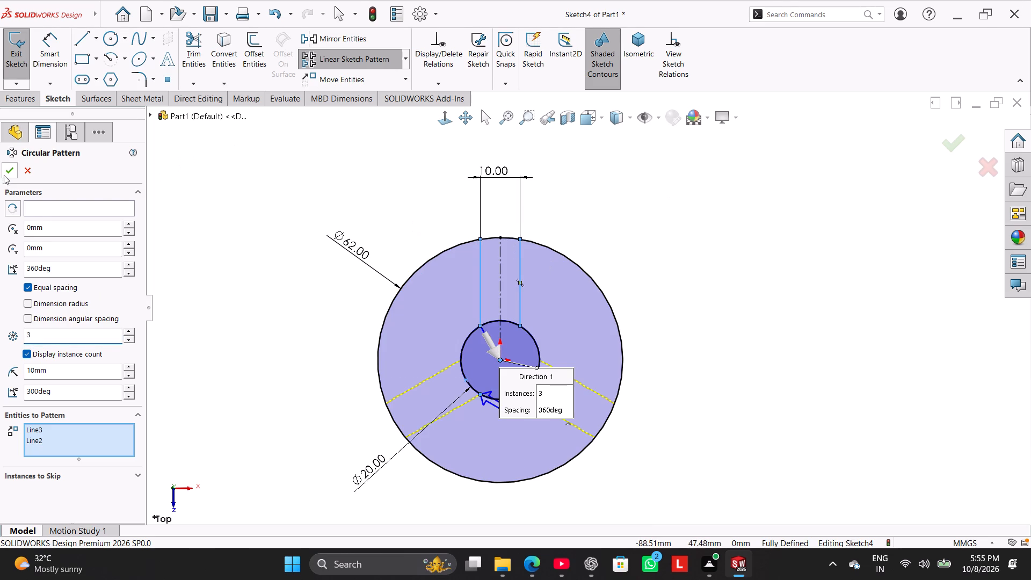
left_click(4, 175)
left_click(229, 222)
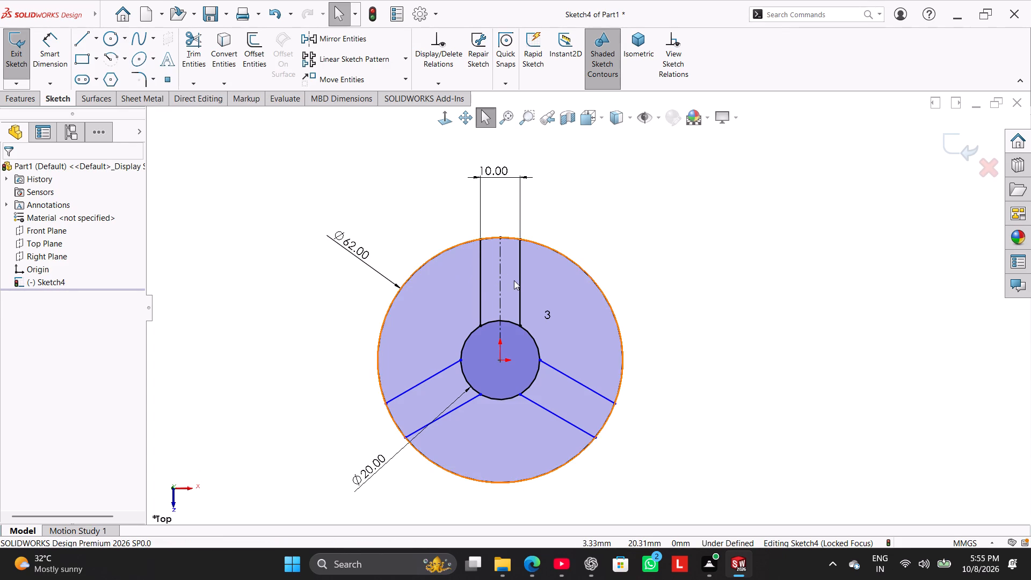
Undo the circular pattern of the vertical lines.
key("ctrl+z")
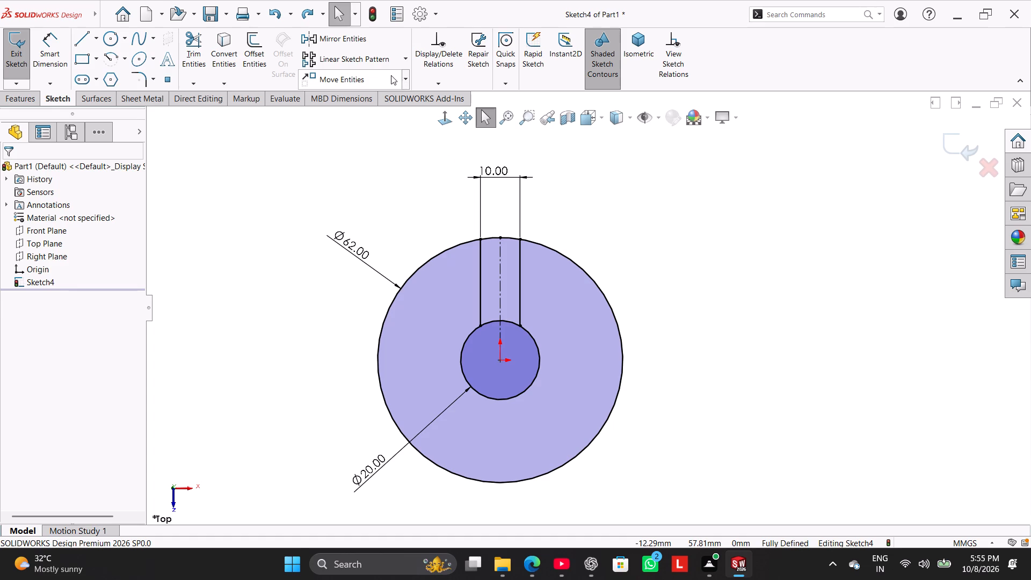
Circular-pattern both vertical lines about the circles' centre point with 3 equally spaced instances over 360 degrees and the radius dimensioned.
left_click(403, 59)
left_click(396, 91)
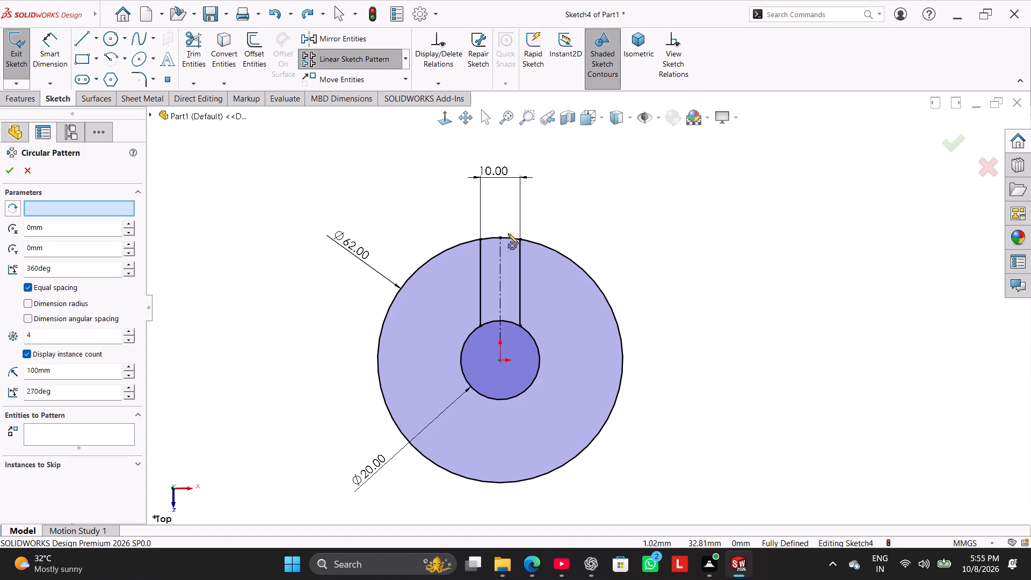
left_click(519, 255)
left_click(480, 261)
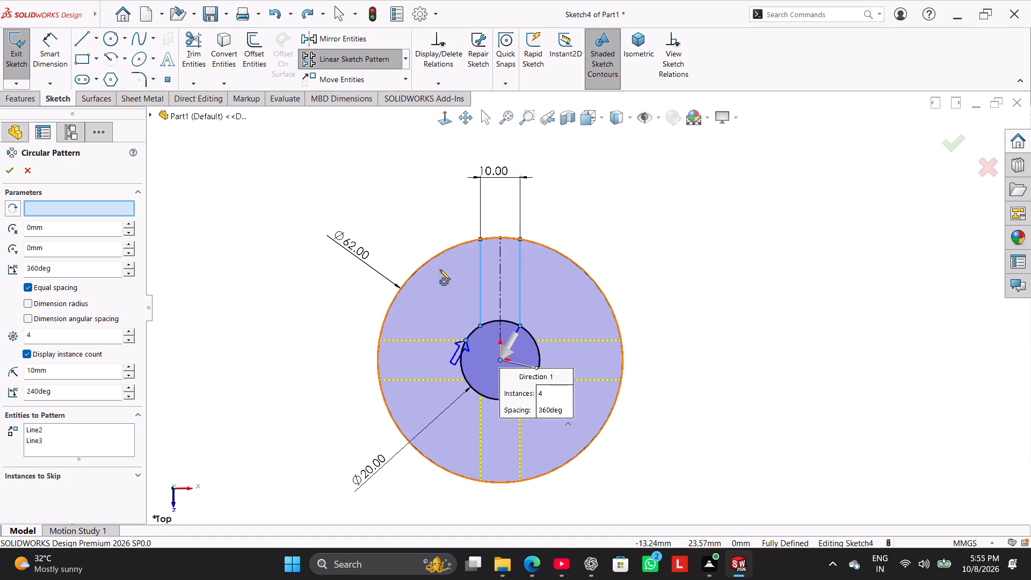
double_click(101, 333)
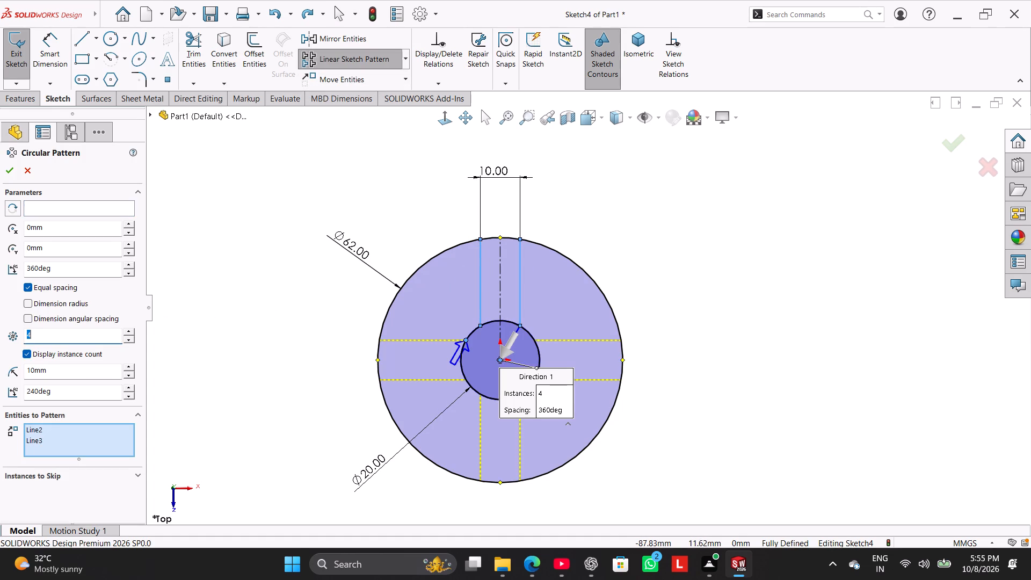
key("3")
left_click(25, 305)
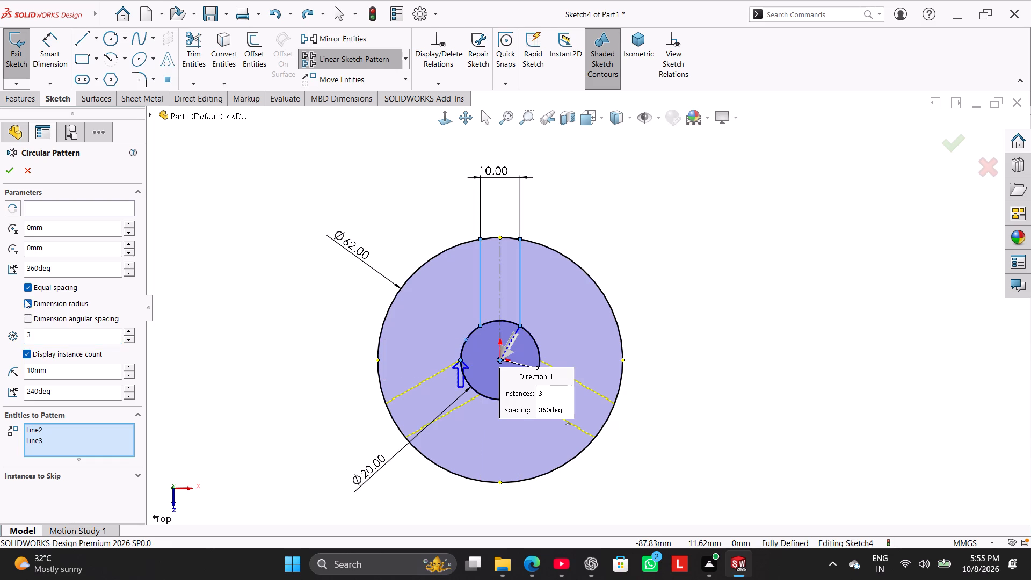
left_click(49, 207)
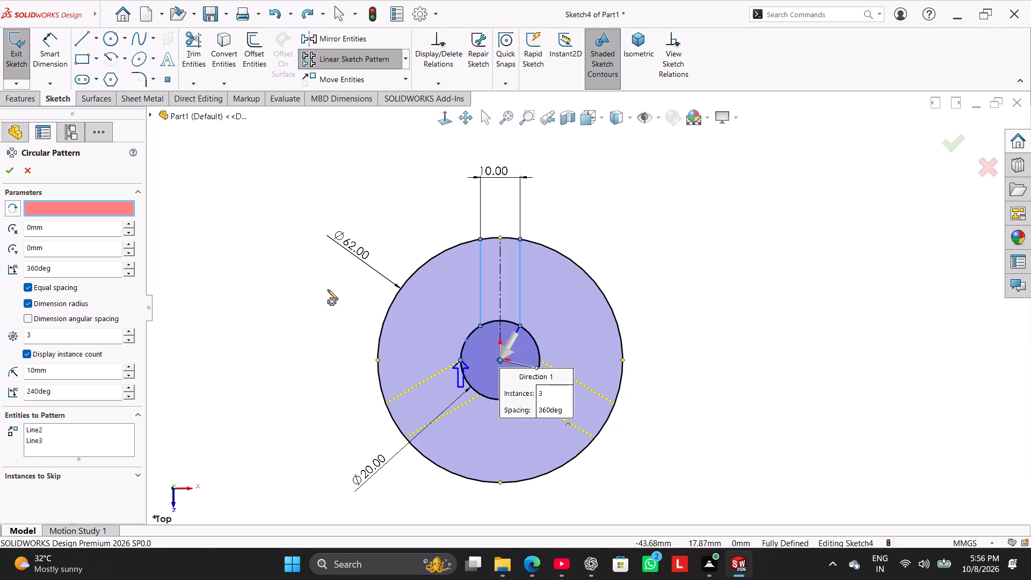
left_click(500, 360)
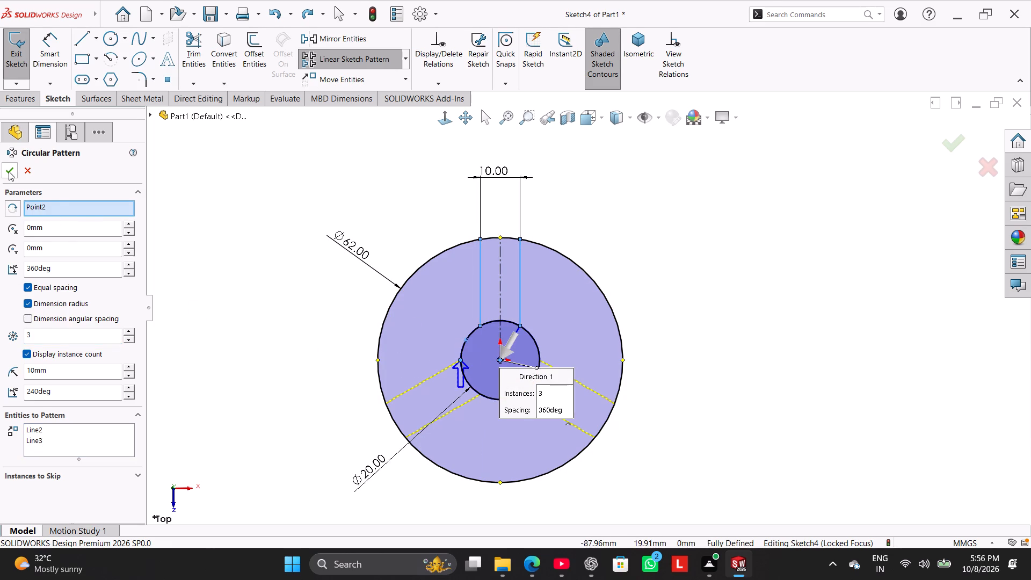
left_click(13, 171)
left_click(278, 301)
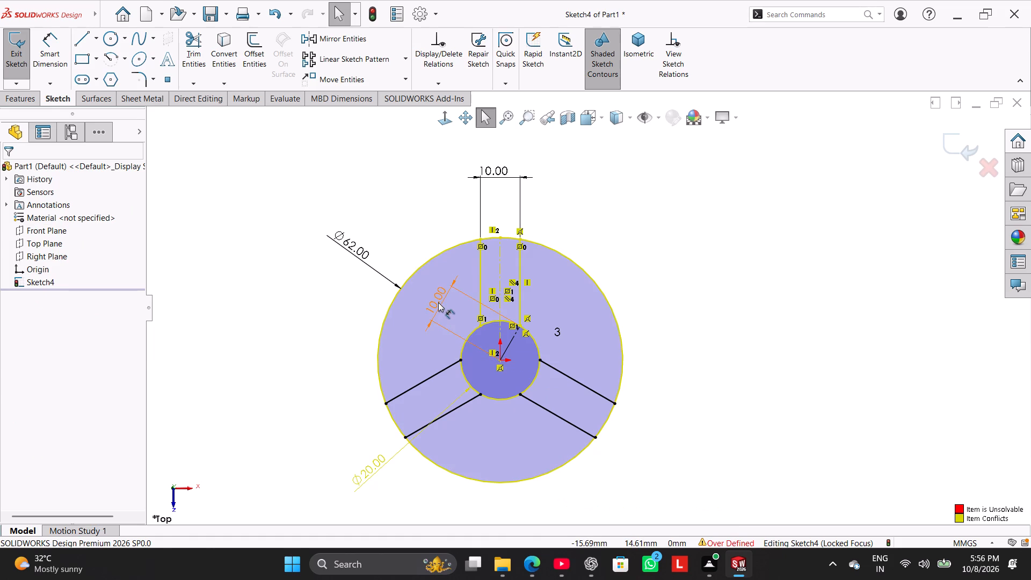
Delete the slanted 10 mm radius dimension that the circular pattern added.
right_click(438, 302)
left_click(484, 415)
left_click(236, 349)
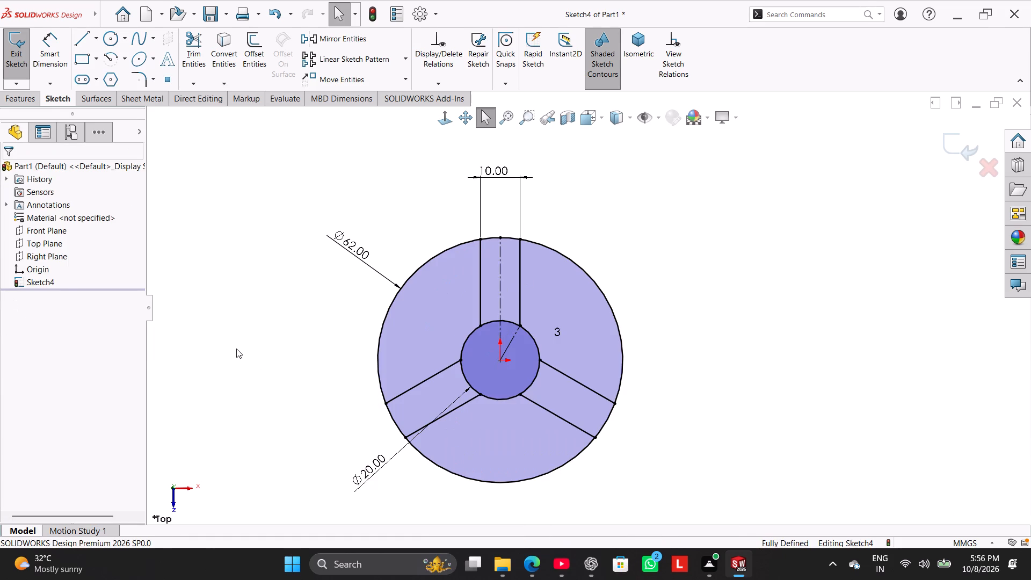
Reposition the 20 mm diameter dimension outside the outer circle's left side, just below centre height.
left_click_drag(359, 472, 306, 375)
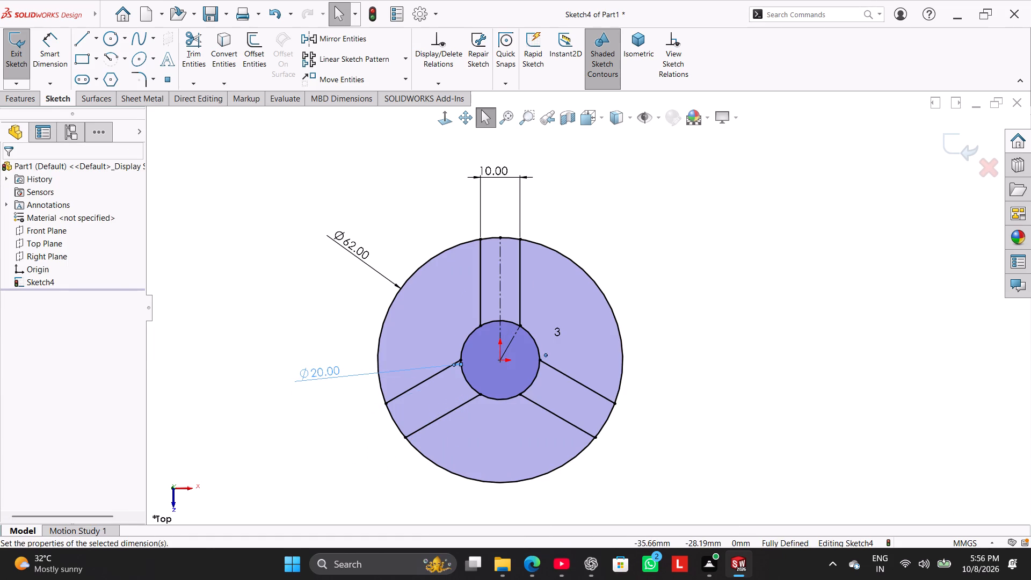
left_click(317, 438)
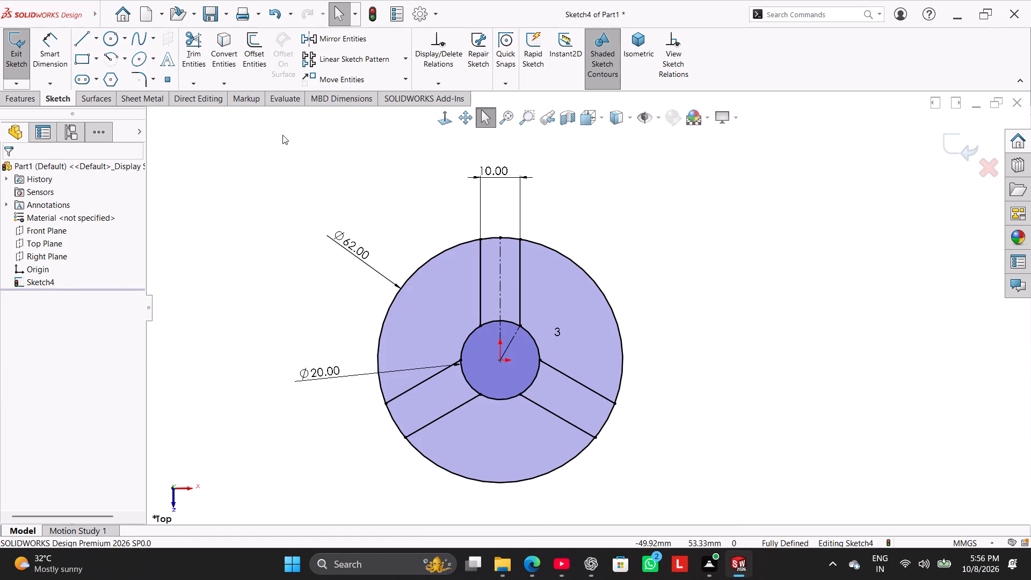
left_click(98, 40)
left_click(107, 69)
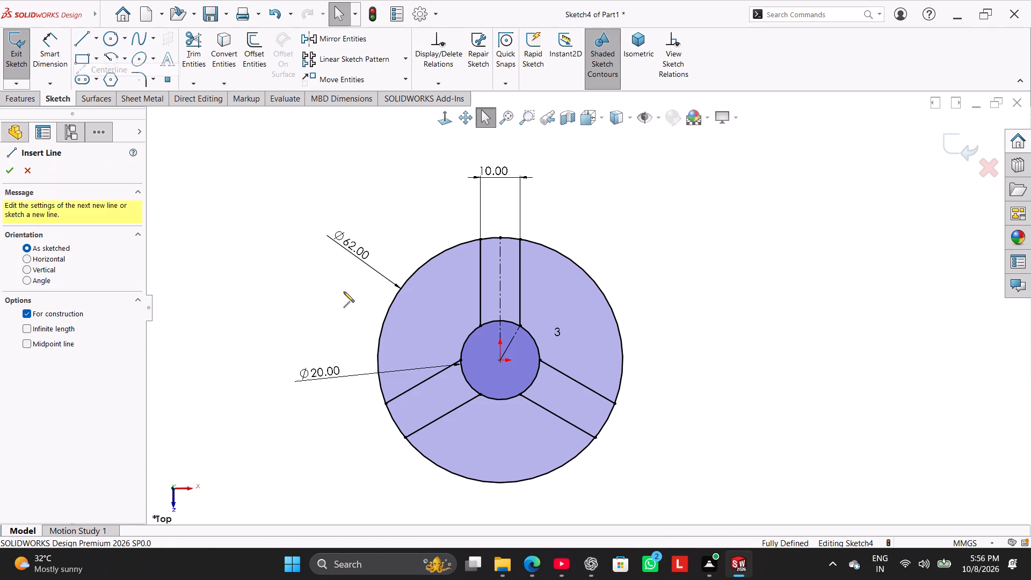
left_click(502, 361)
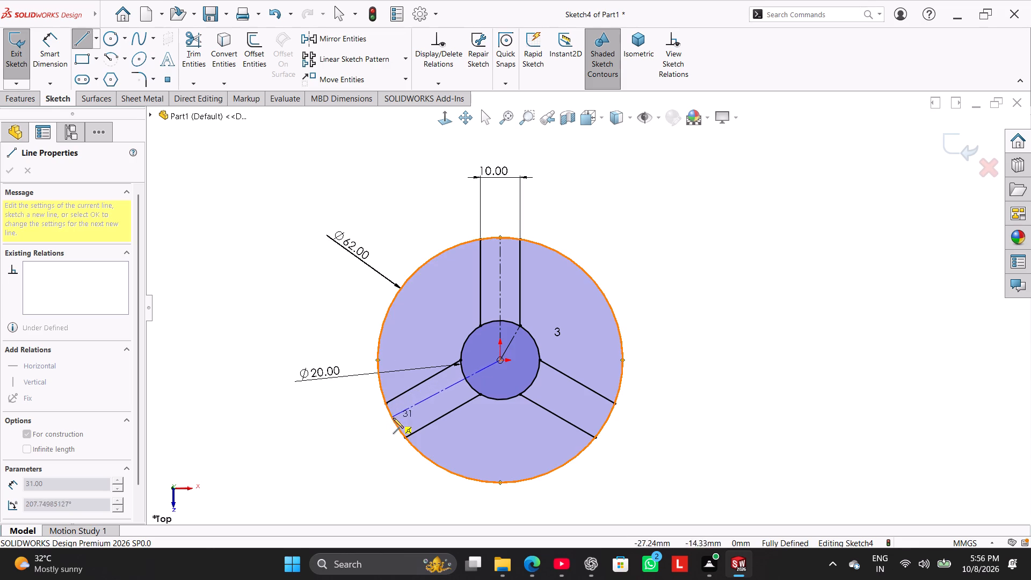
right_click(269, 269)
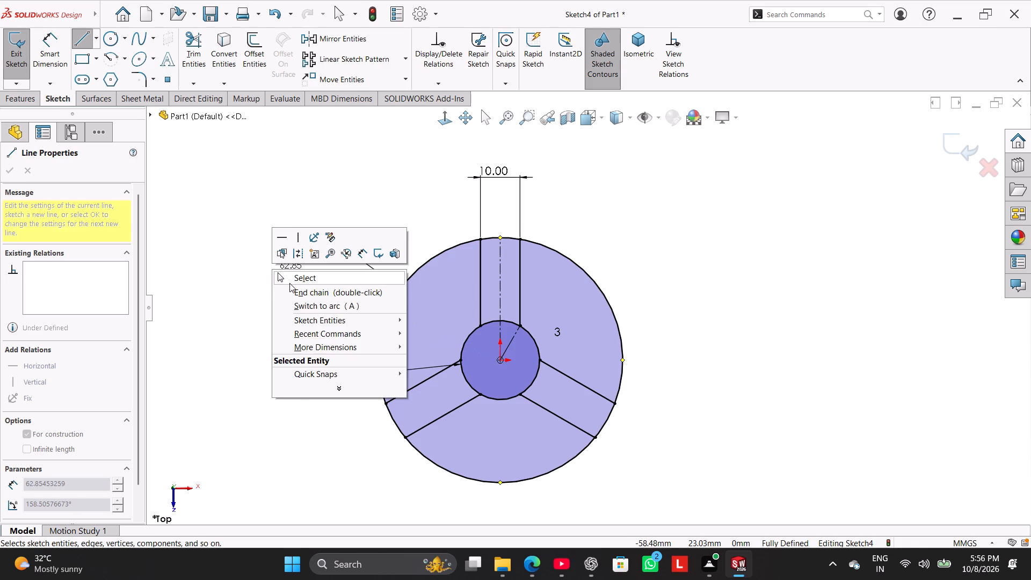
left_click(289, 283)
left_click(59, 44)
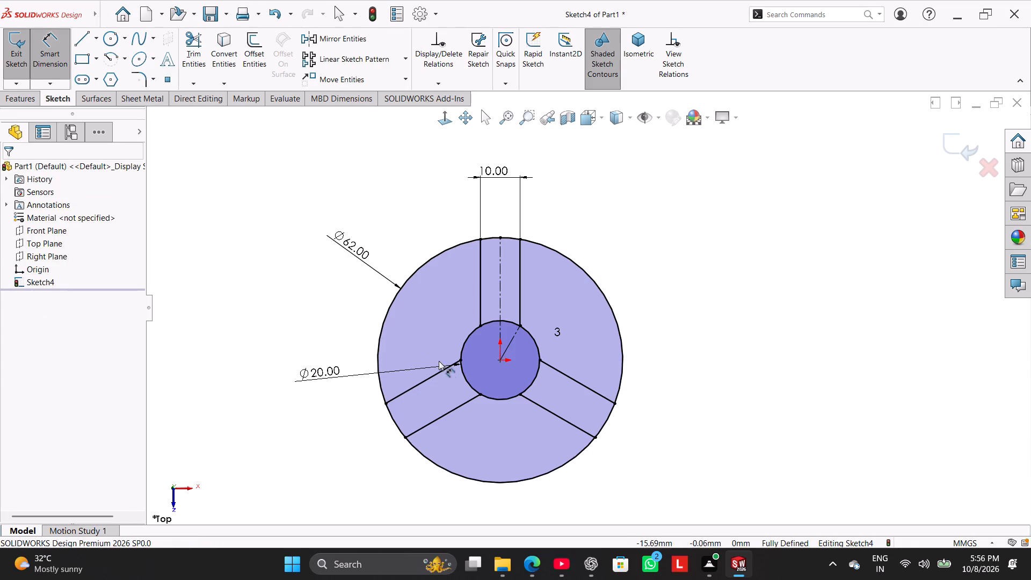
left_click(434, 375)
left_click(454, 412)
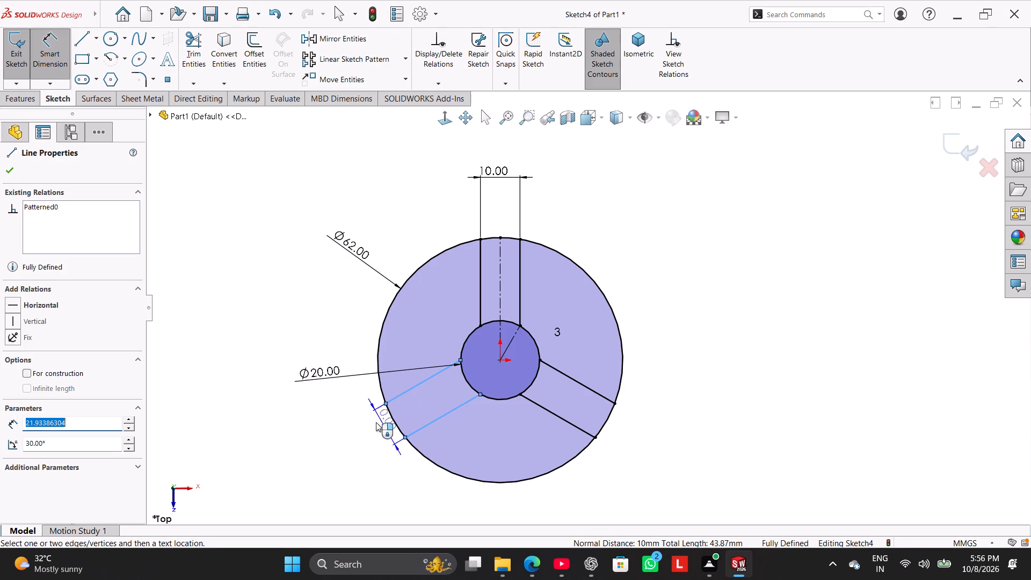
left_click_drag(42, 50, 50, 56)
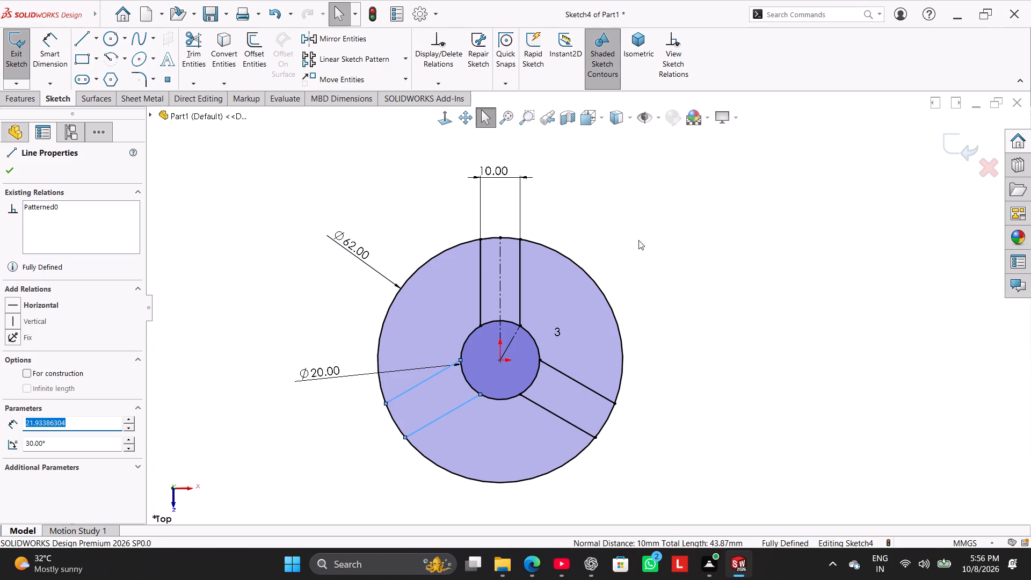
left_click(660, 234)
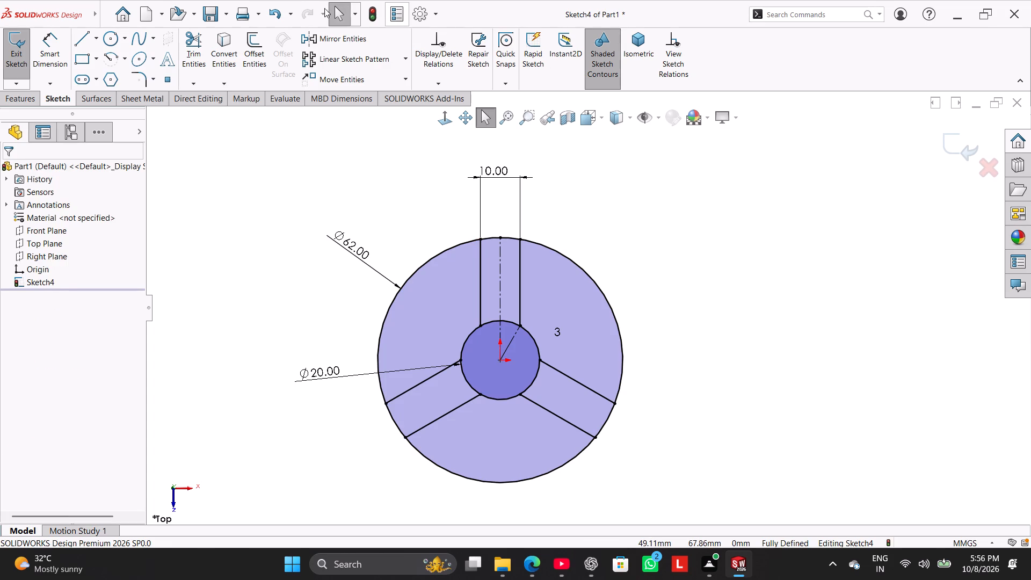
Move the pattern's instance count label slightly closer to the inner circle.
right_click(561, 330)
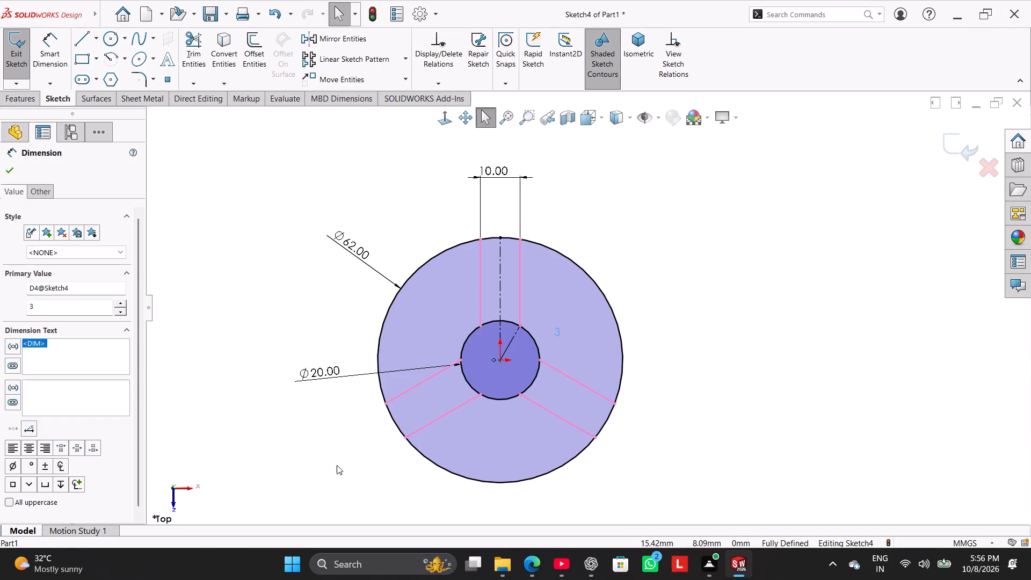
left_click(336, 466)
left_click_drag(560, 329, 551, 339)
left_click(590, 233)
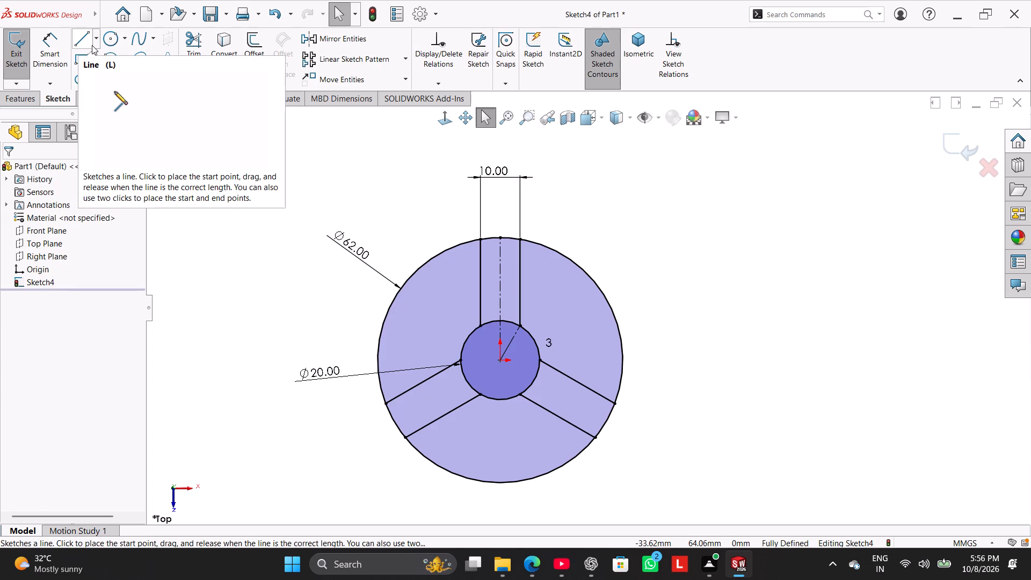
Sketch a vertical line about 29.65 mm long beside the upper spoke and a connected horizontal line about 22 mm long reaching the outer circle.
left_click(82, 36)
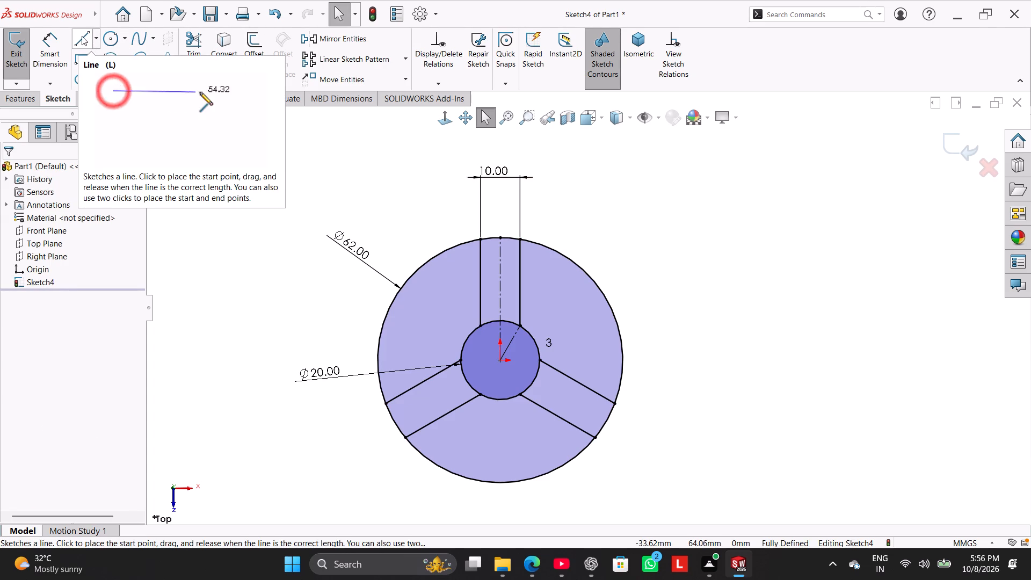
left_click(535, 245)
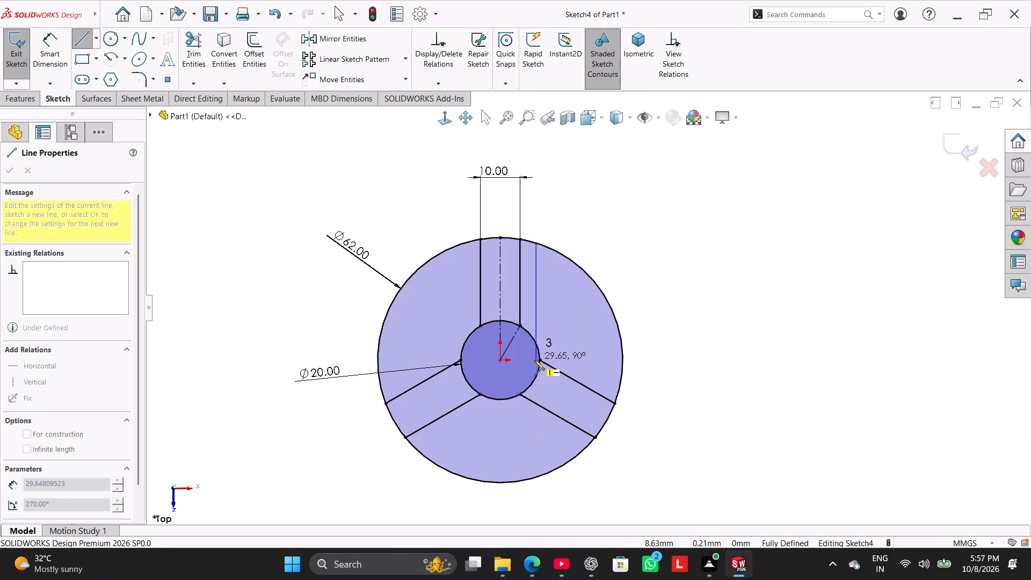
left_click(534, 360)
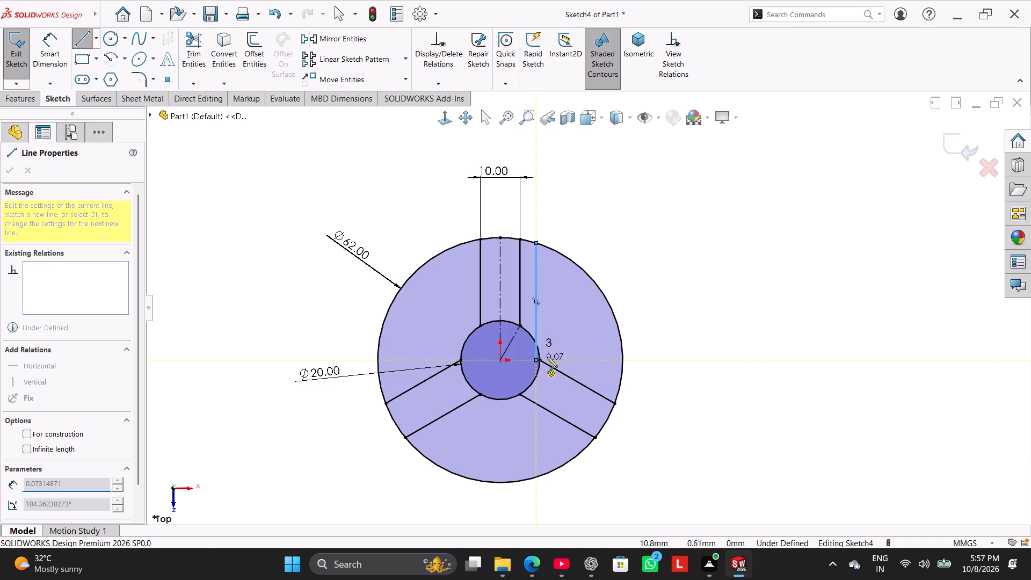
left_click(624, 359)
right_click(647, 289)
left_click(661, 295)
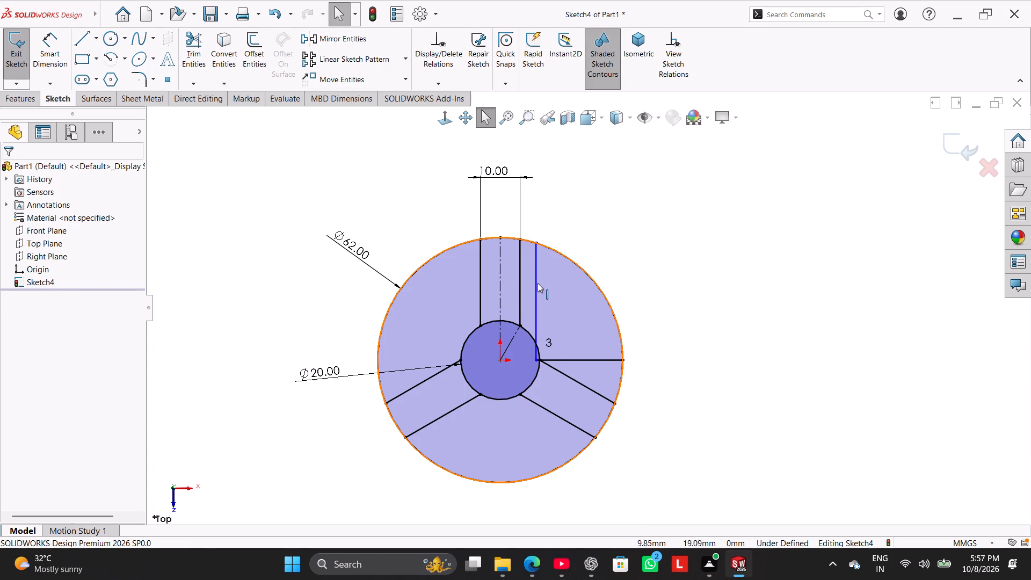
left_click_drag(538, 283, 534, 278)
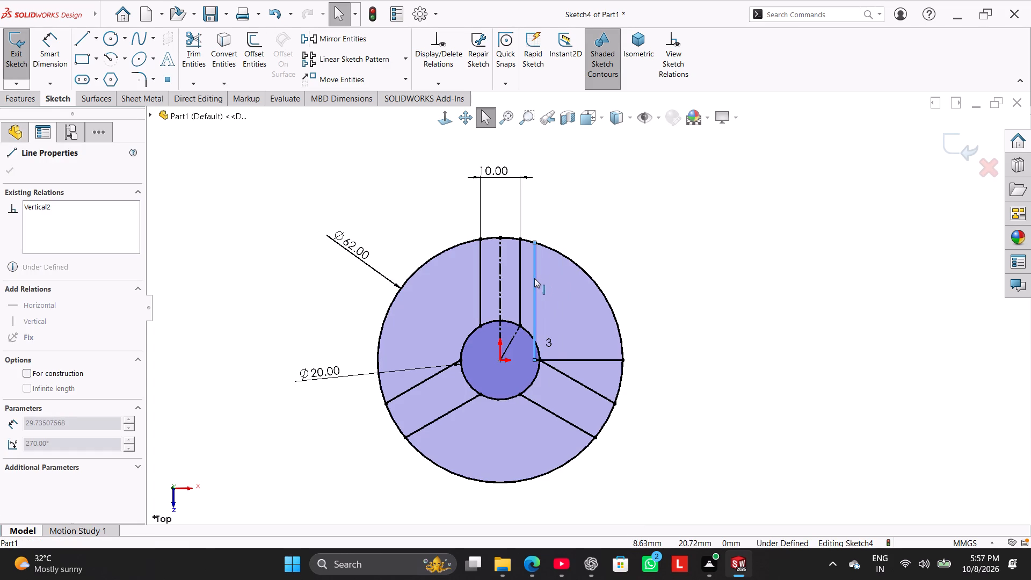
left_click_drag(534, 278, 538, 278)
left_click(362, 181)
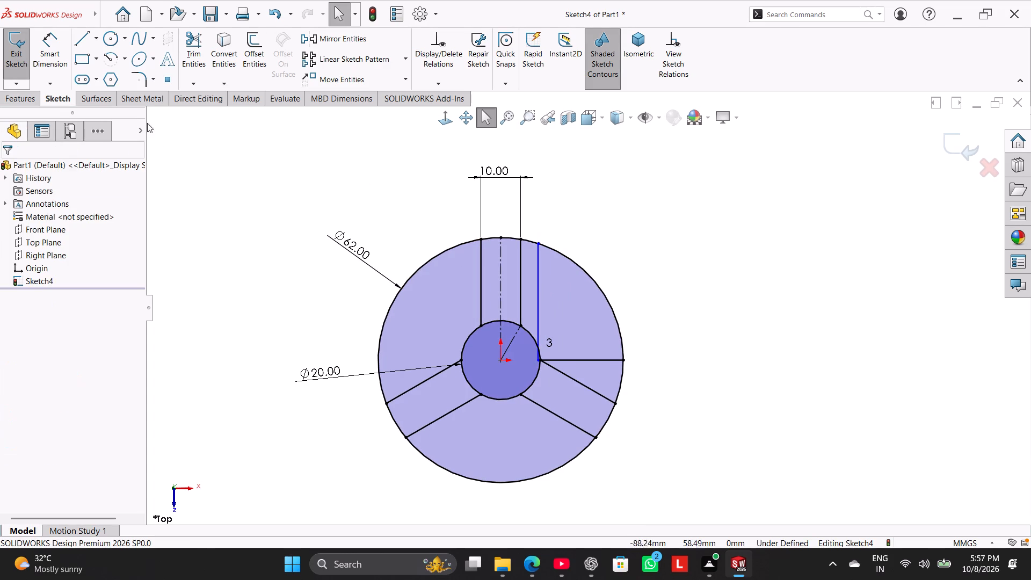
Dimension the new vertical line about the vertical centreline as a doubled distance of 20 mm.
left_click(46, 47)
left_click(498, 273)
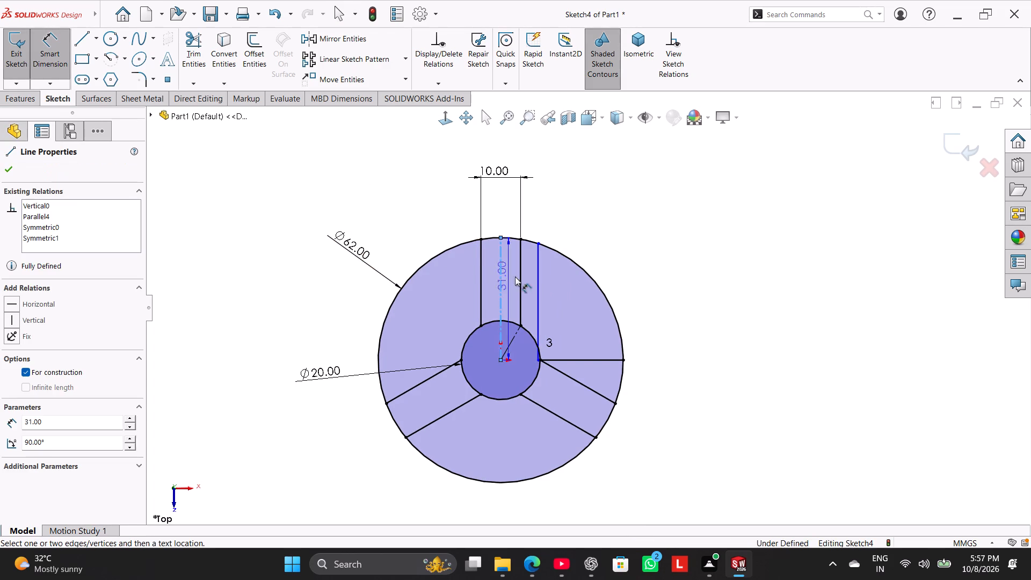
left_click(538, 280)
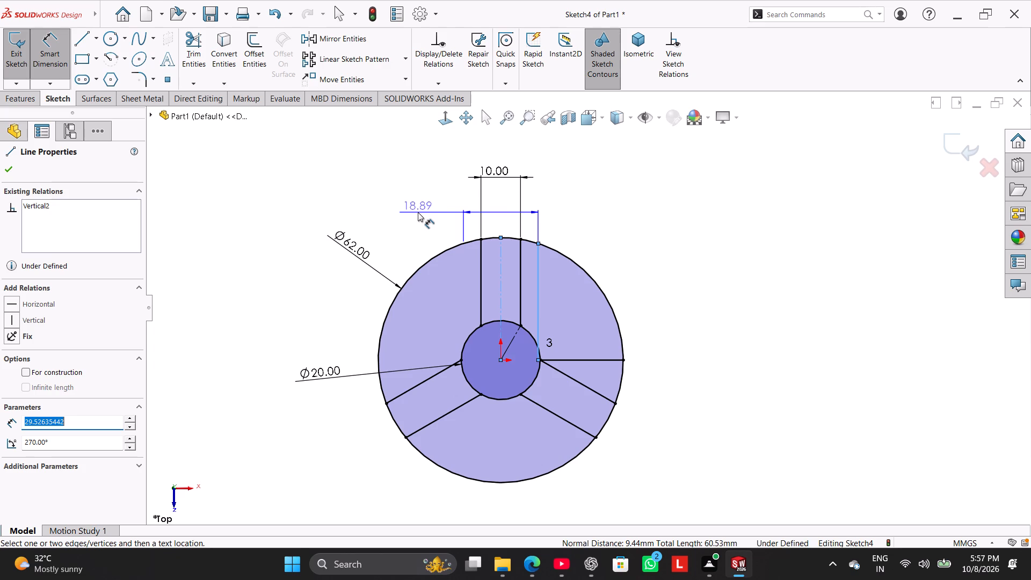
left_click(418, 212)
type("20")
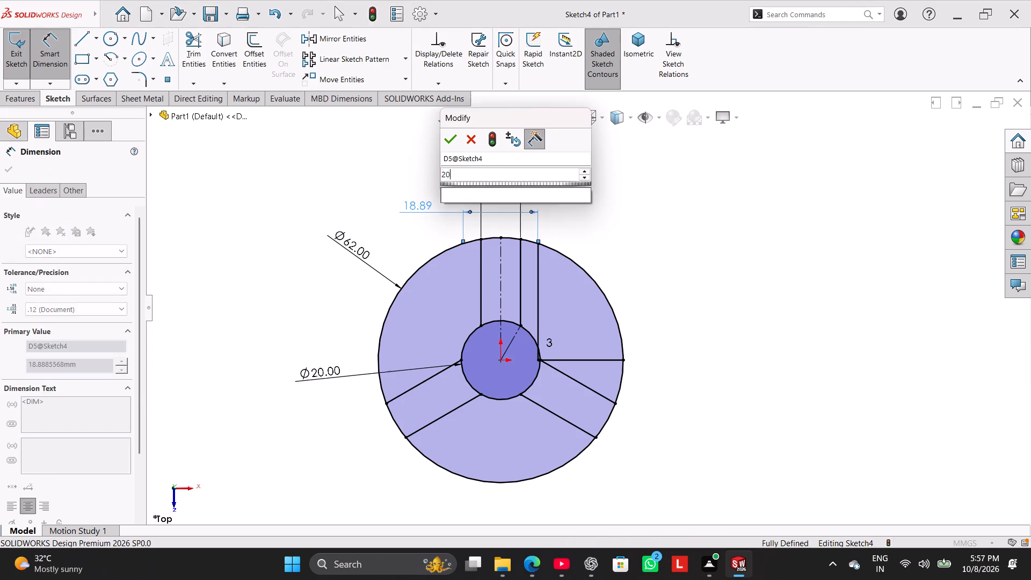
key("Return")
right_click(659, 284)
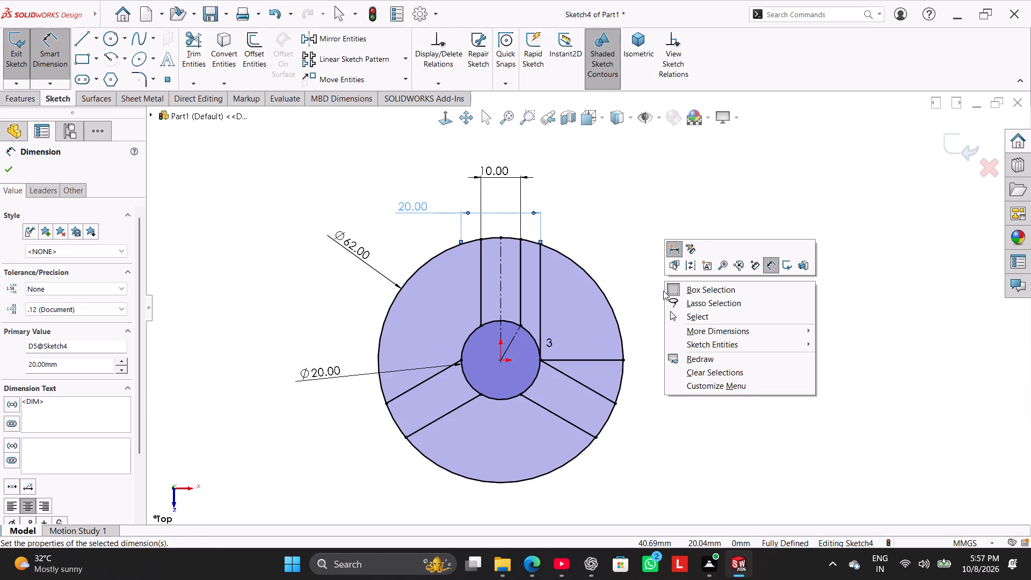
left_click(707, 314)
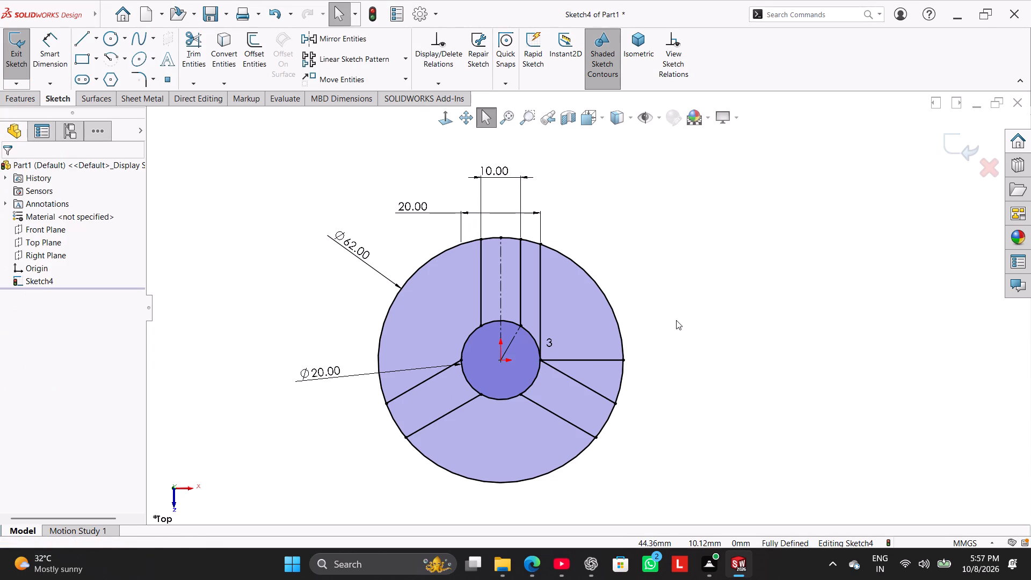
Delete the horizontal line between the inner and outer circles.
right_click(597, 361)
left_click(640, 525)
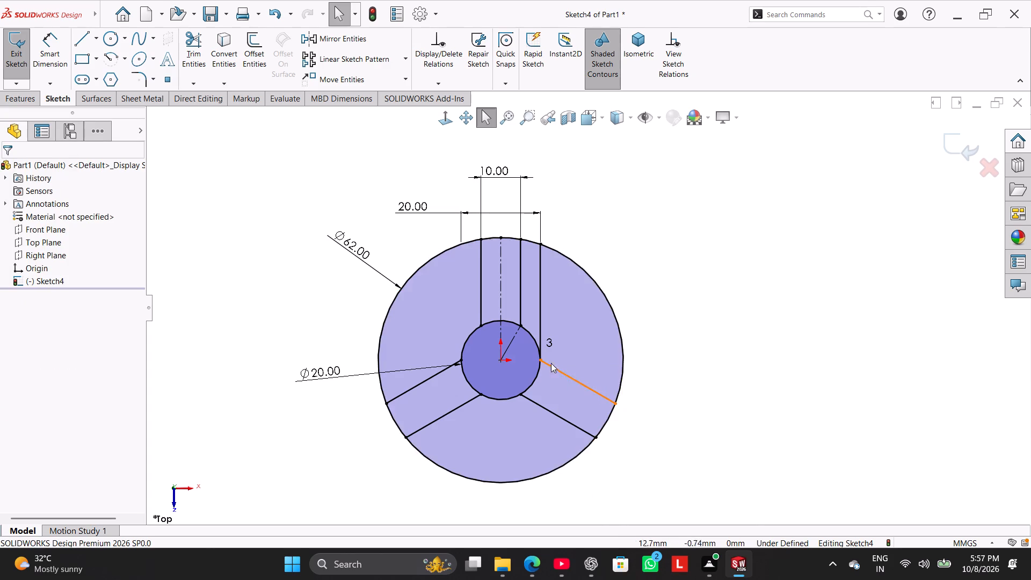
Shorten the new vertical line by moving its lower endpoint up level with the inner ends of the upper spoke's edges.
left_click_drag(539, 323, 541, 315)
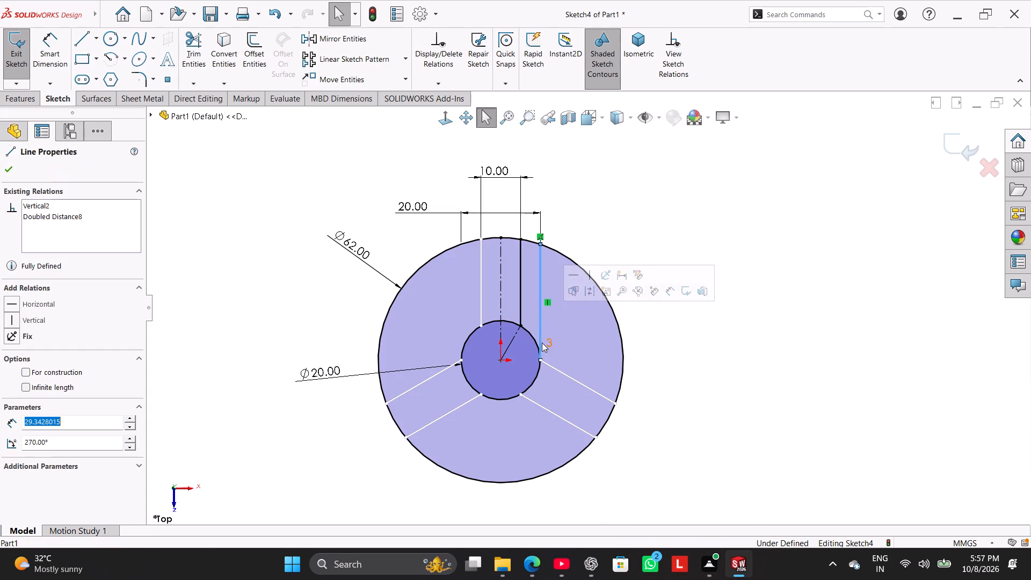
left_click(539, 334)
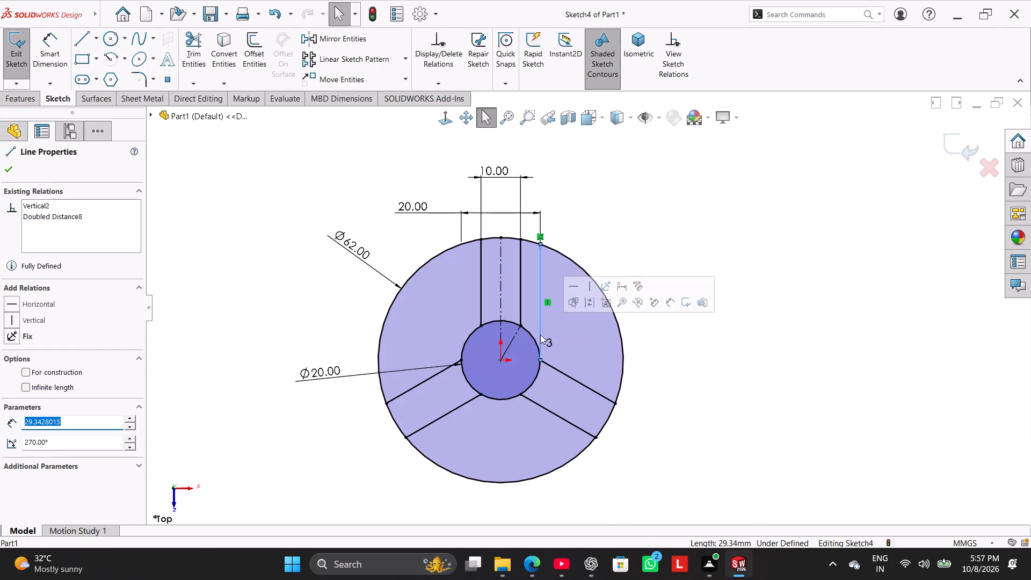
left_click(677, 338)
left_click(541, 317)
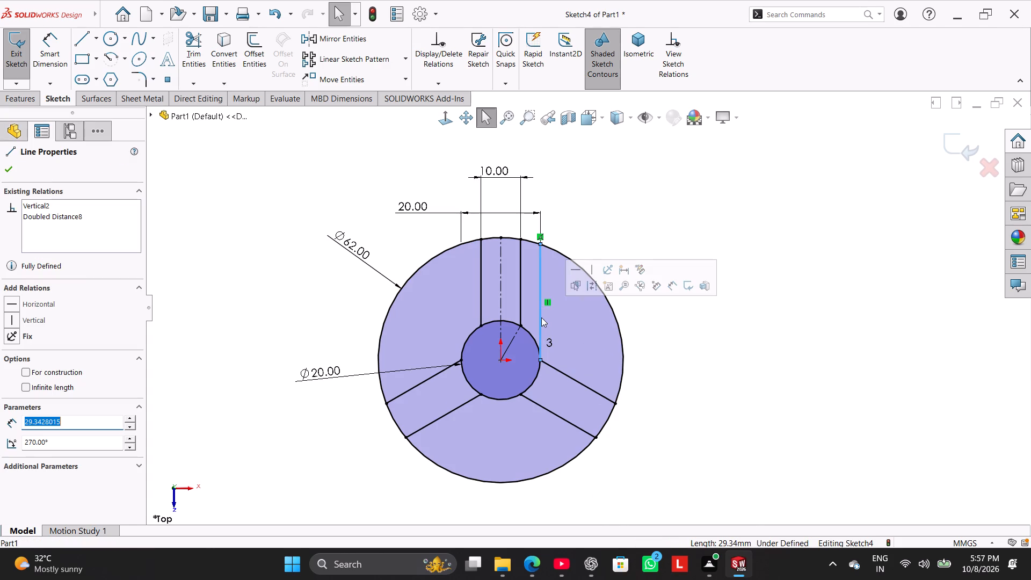
left_click(679, 347)
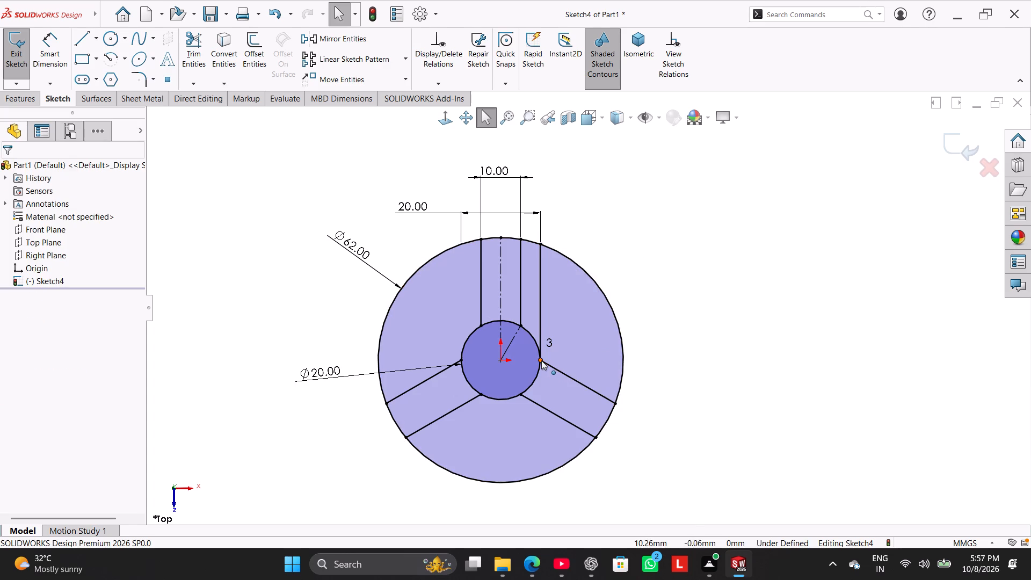
left_click_drag(541, 360, 545, 327)
left_click(671, 329)
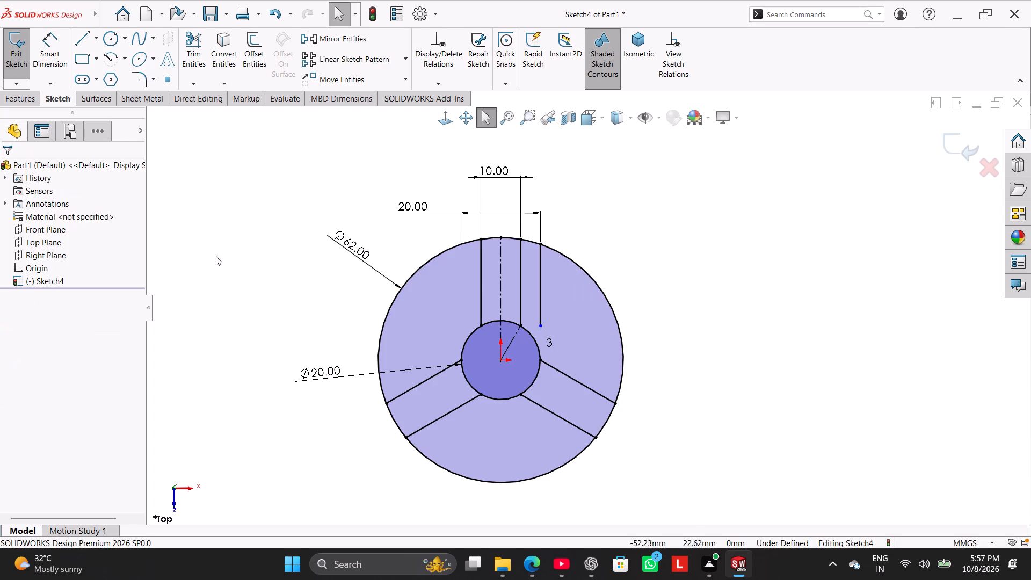
Sketch a slanted line about 22 mm long from the outer circle above the lower-right spoke towards the shortened vertical line's lower endpoint.
left_click(88, 41)
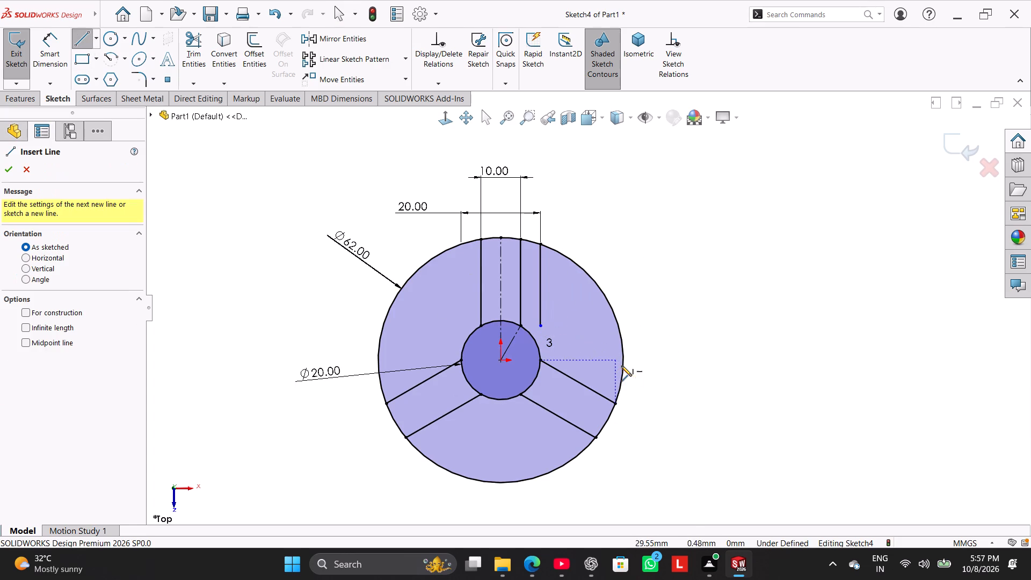
left_click(620, 380)
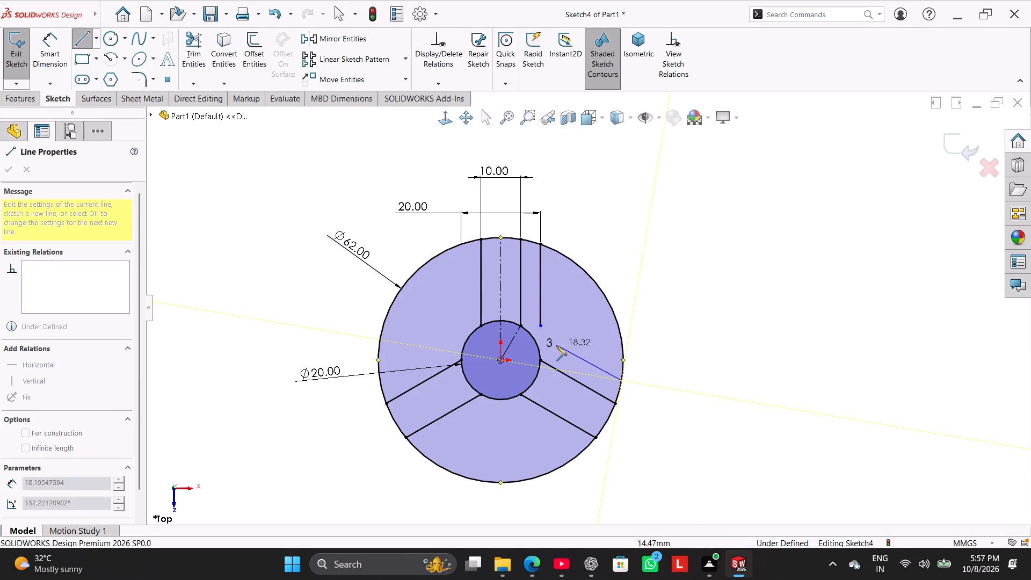
left_click(545, 338)
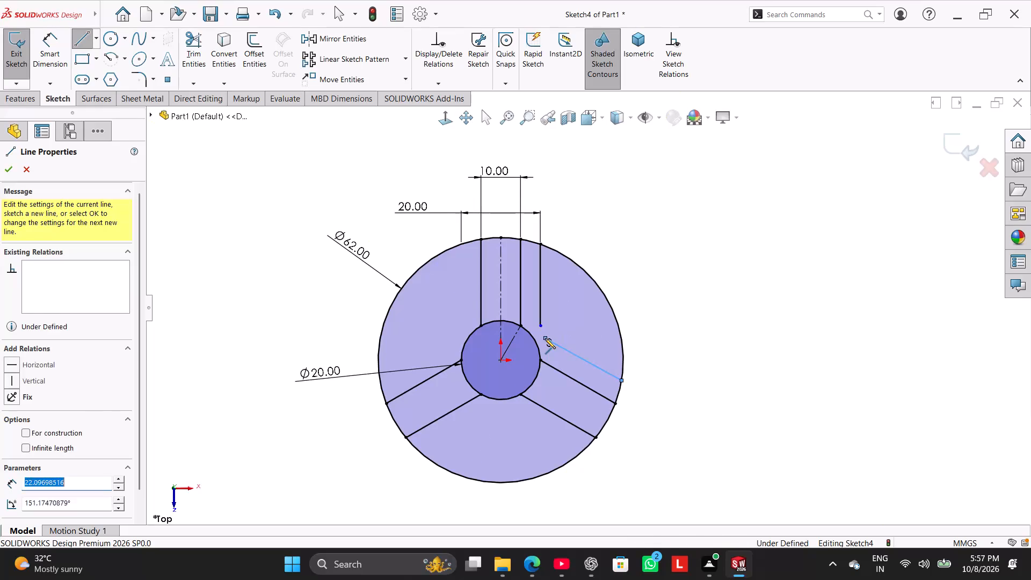
right_click(655, 251)
left_click(681, 255)
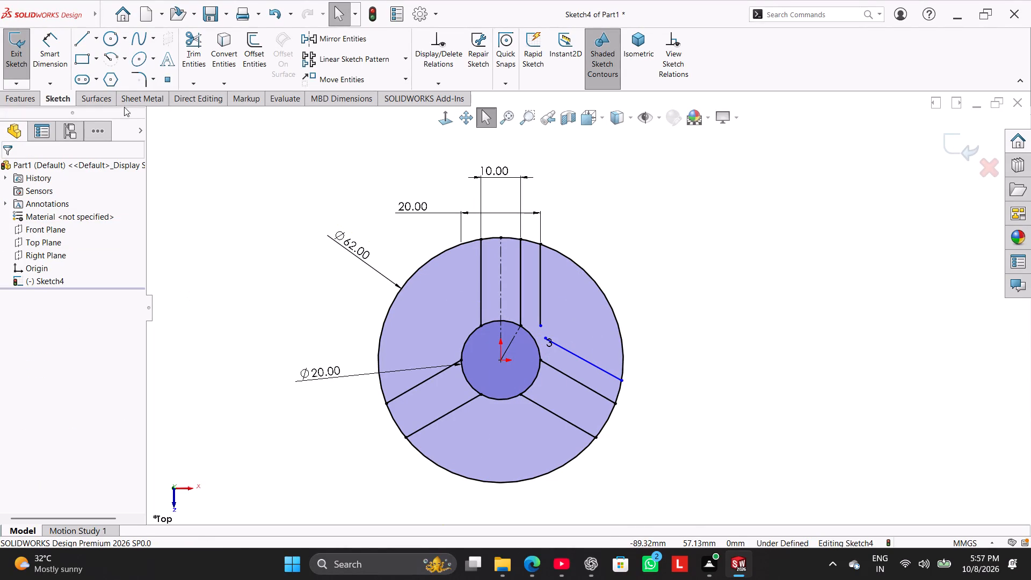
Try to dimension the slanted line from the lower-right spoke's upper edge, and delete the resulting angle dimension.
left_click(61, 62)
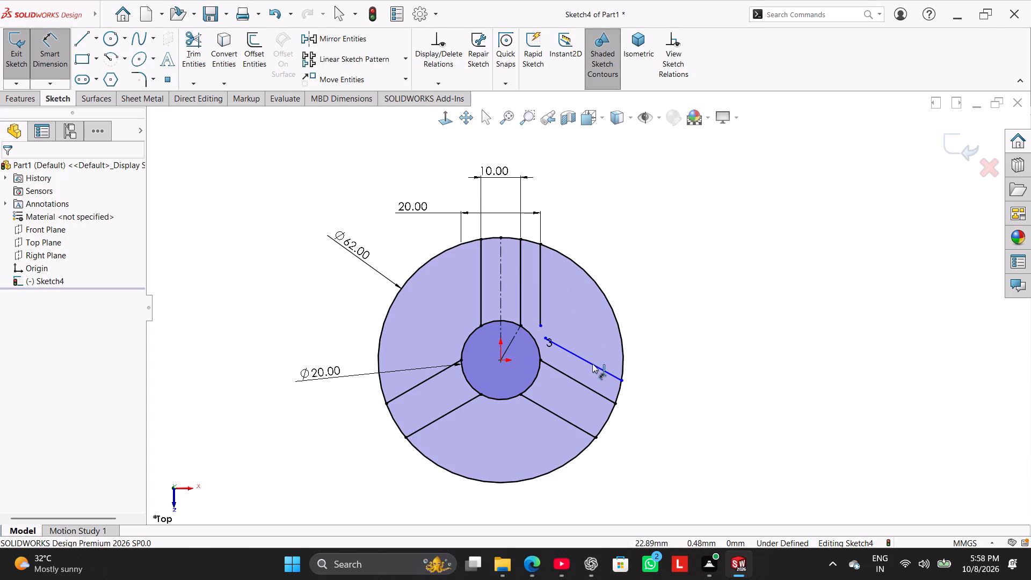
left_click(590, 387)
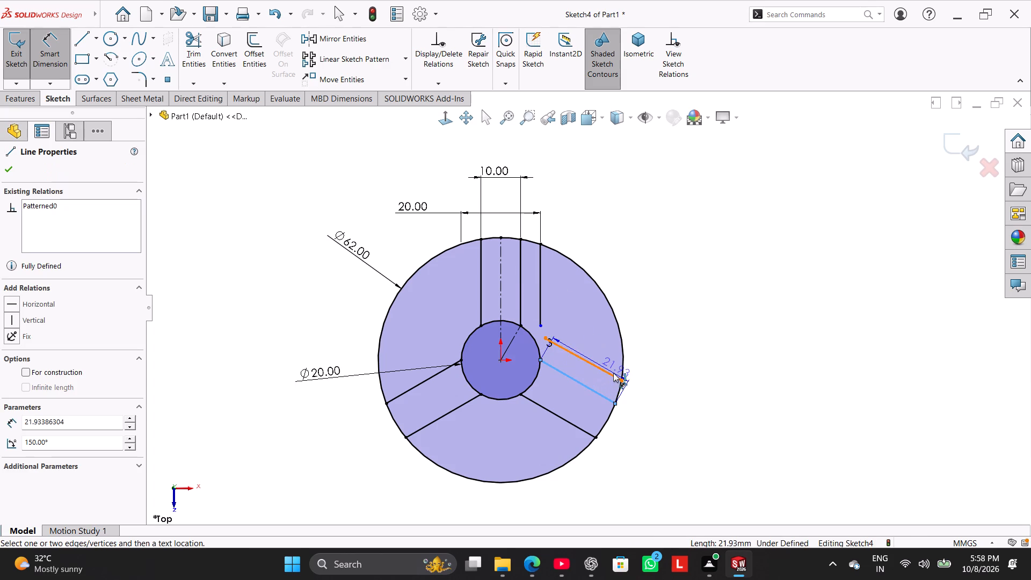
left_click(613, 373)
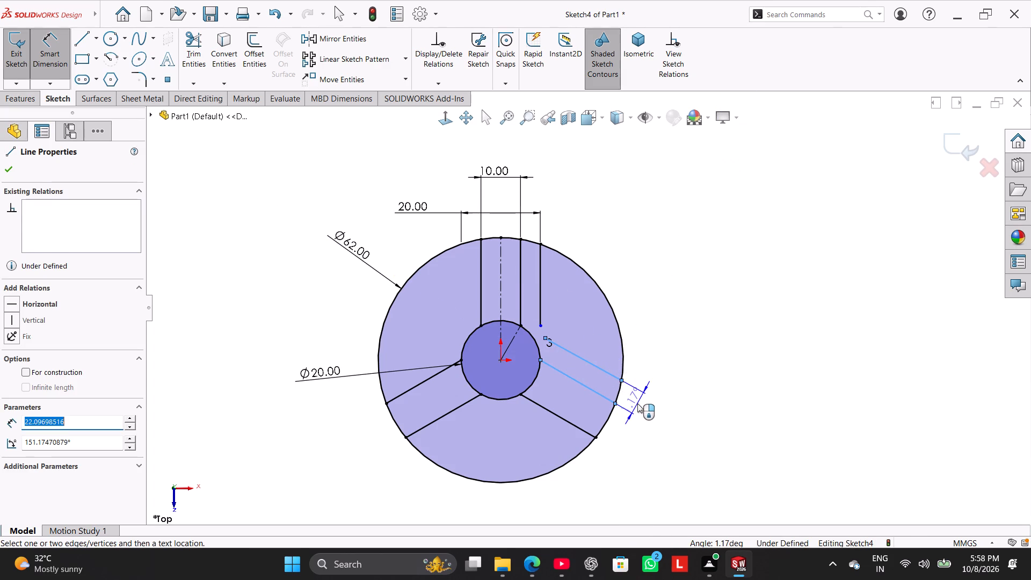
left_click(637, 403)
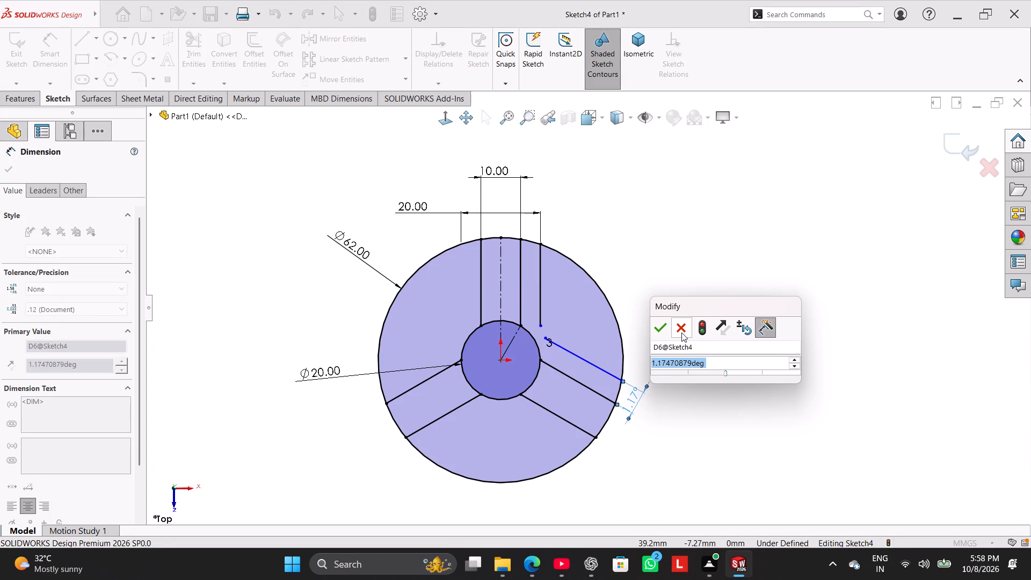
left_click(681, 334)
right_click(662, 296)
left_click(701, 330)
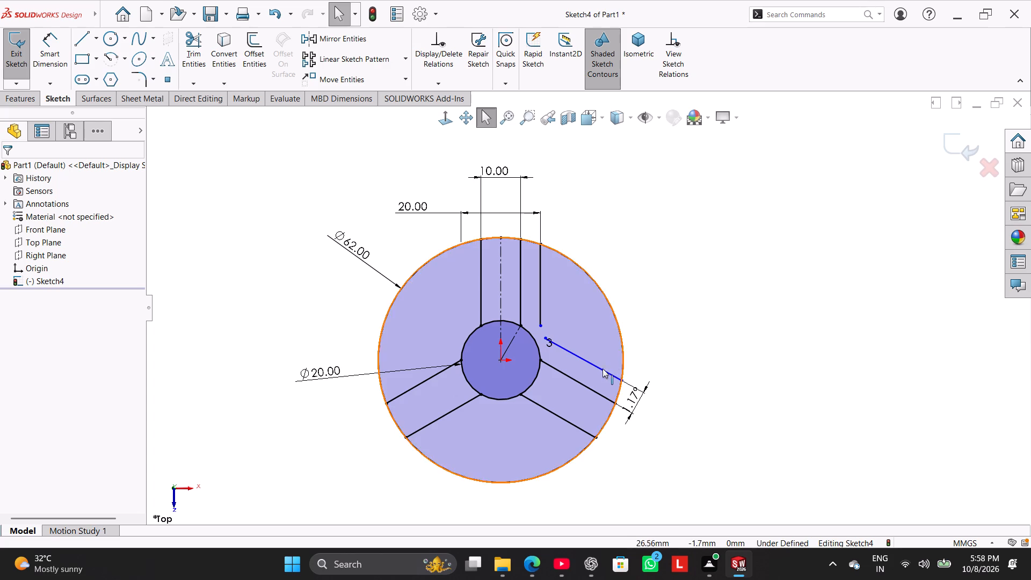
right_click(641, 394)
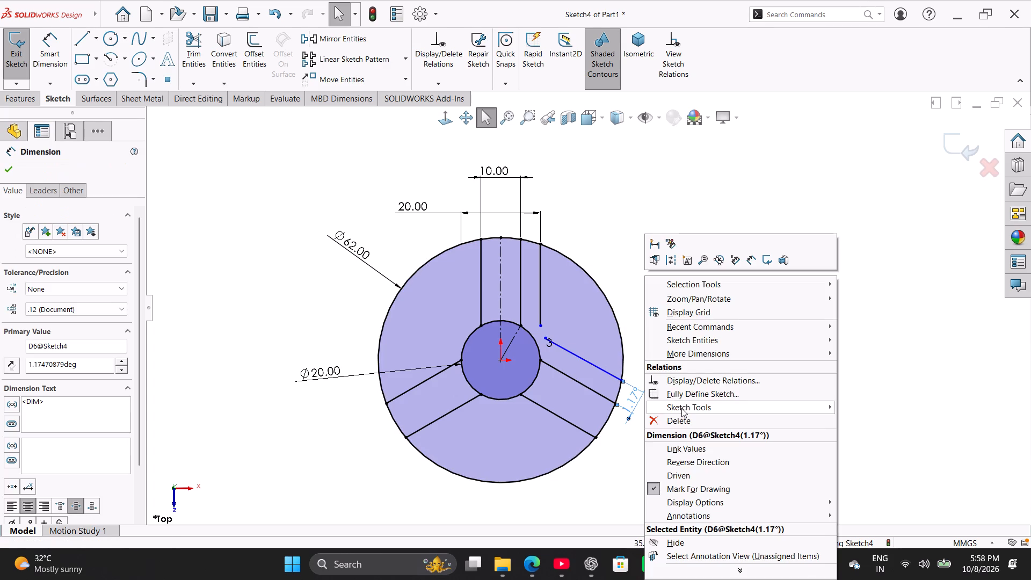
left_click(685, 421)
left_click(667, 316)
Add a parallel relation between the slanted line and the upper edge of the lower-right spoke.
right_click(596, 364)
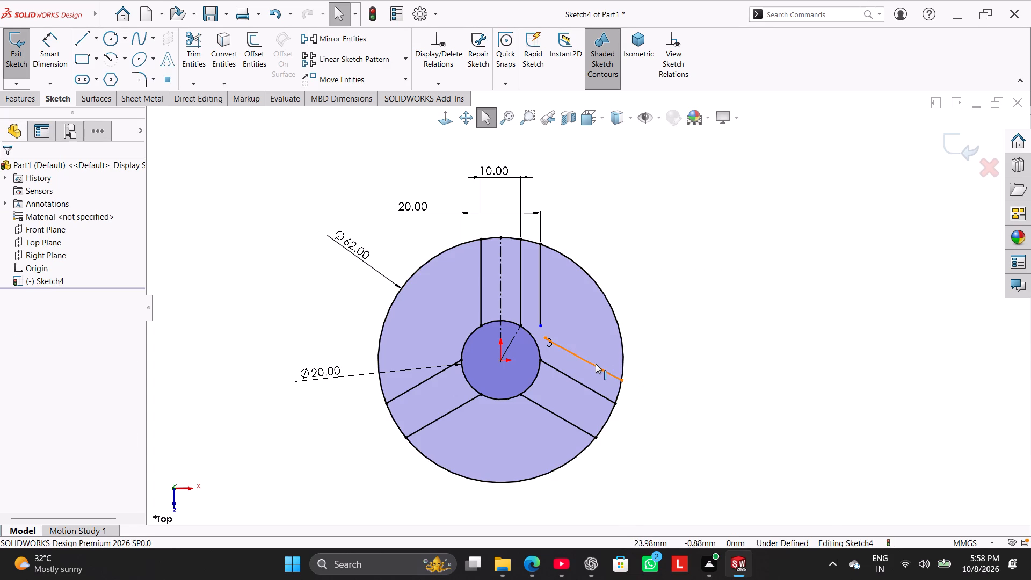
left_click(683, 235)
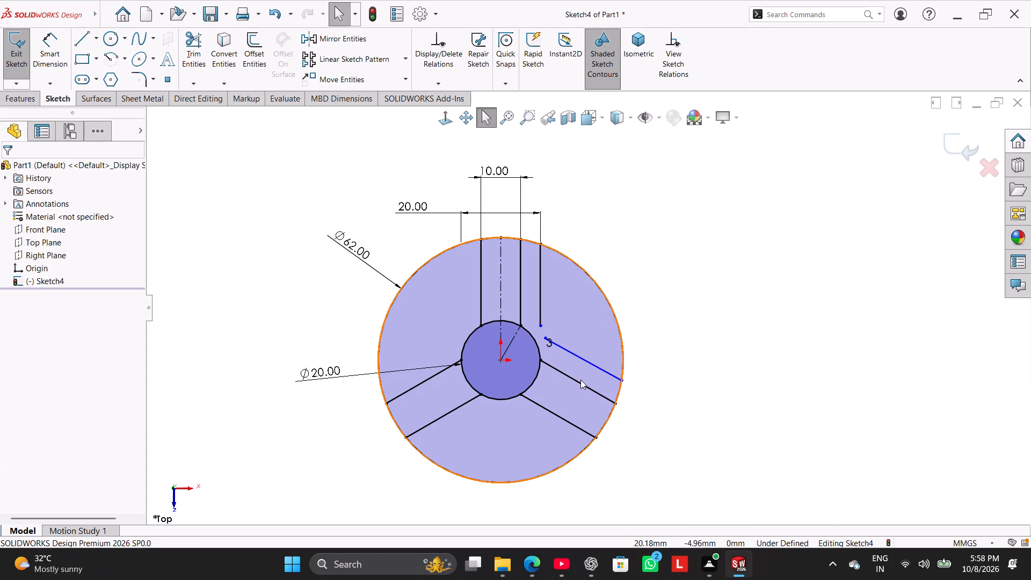
left_click(580, 382, "ctrl")
left_click(591, 364, "ctrl")
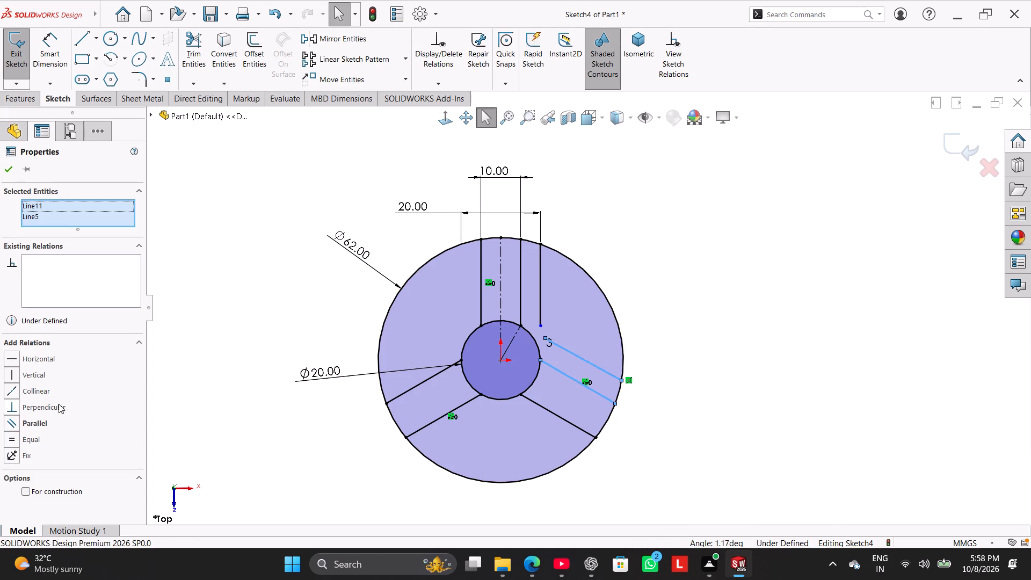
left_click(9, 422)
left_click(652, 252)
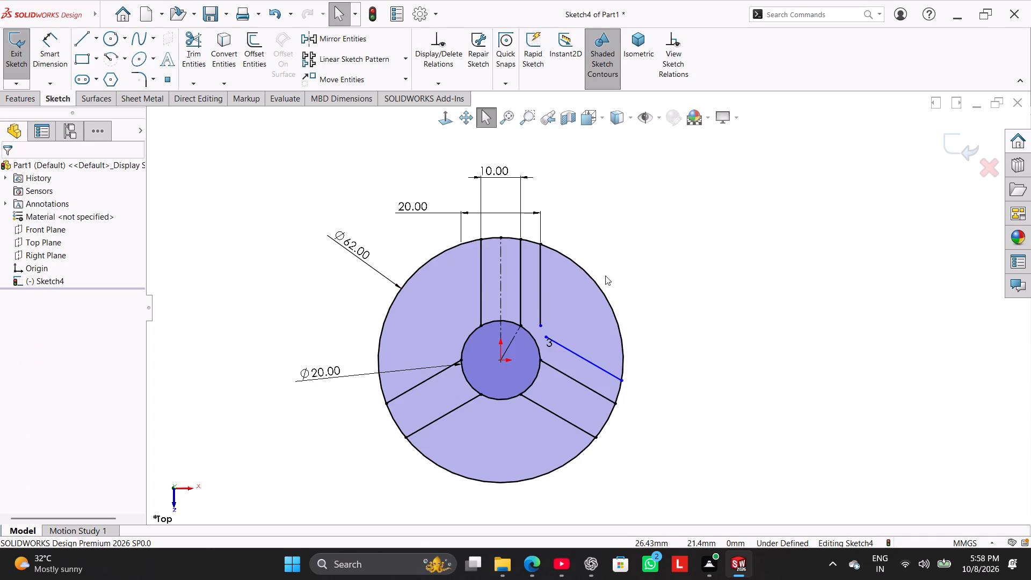
Dimension the slanted line 5 mm from the parallel upper edge of the lower-right spoke.
left_click(53, 34)
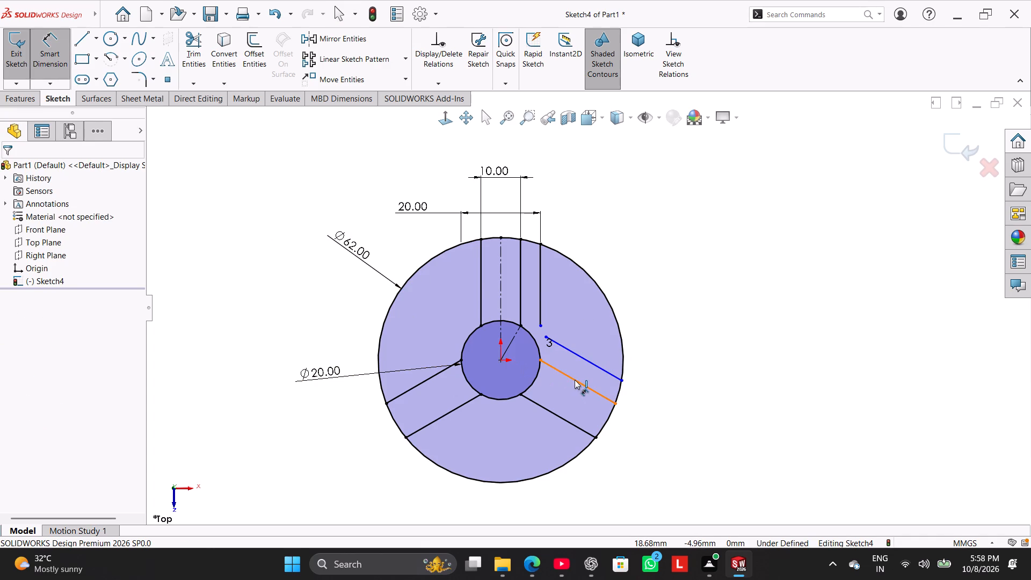
left_click(589, 391)
left_click(604, 370)
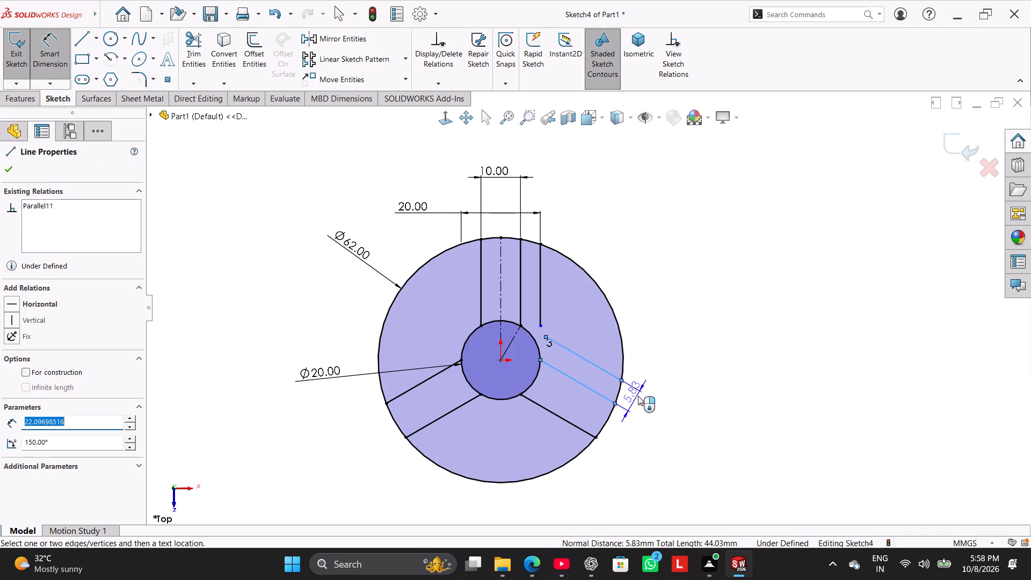
left_click(643, 398)
key("5")
key("Return")
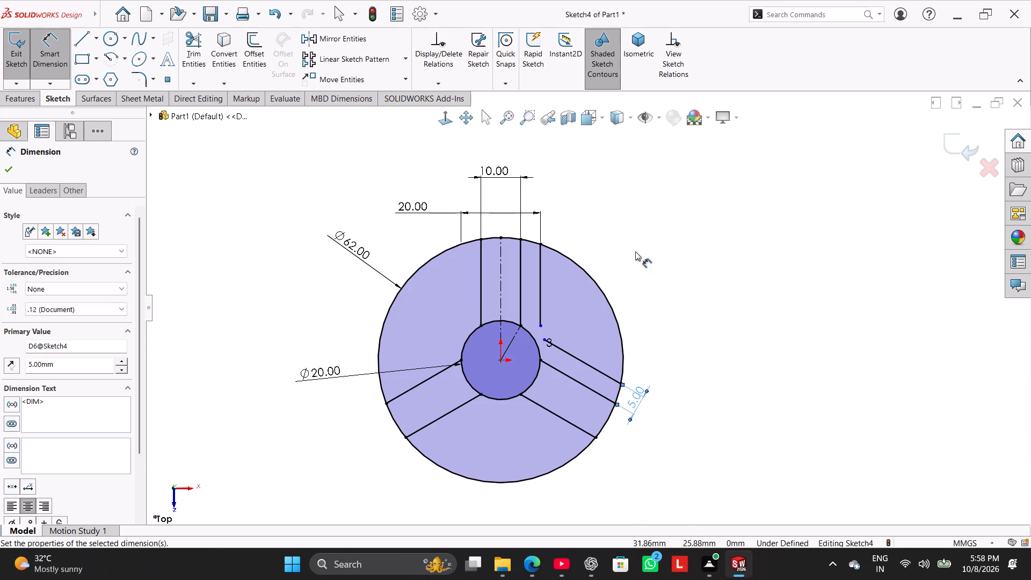
right_click(671, 218)
left_click(720, 250)
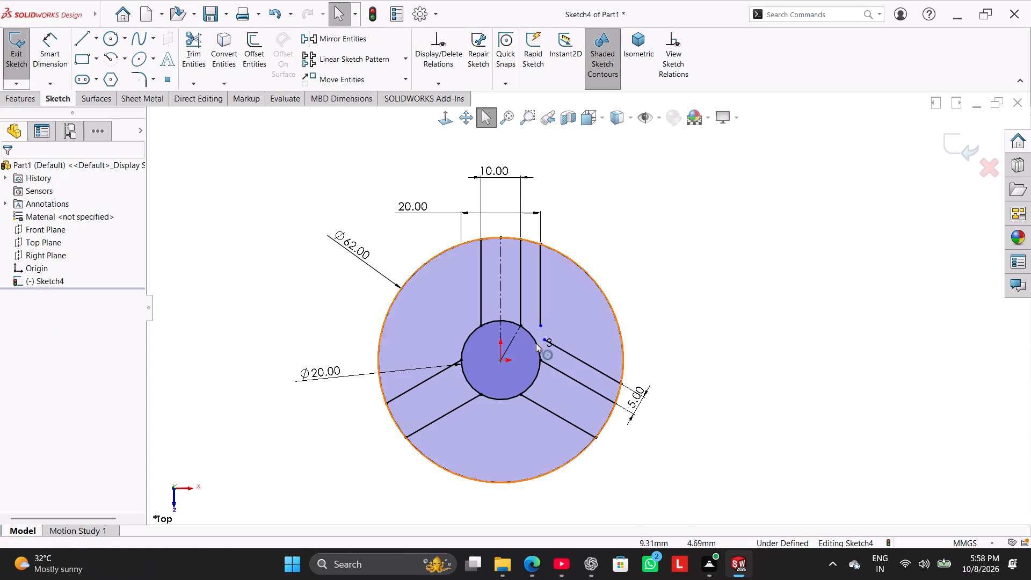
Merge the inner endpoints of the slanted line and the offset vertical line into one corner.
left_click(545, 338, "ctrl")
left_click(542, 323, "ctrl")
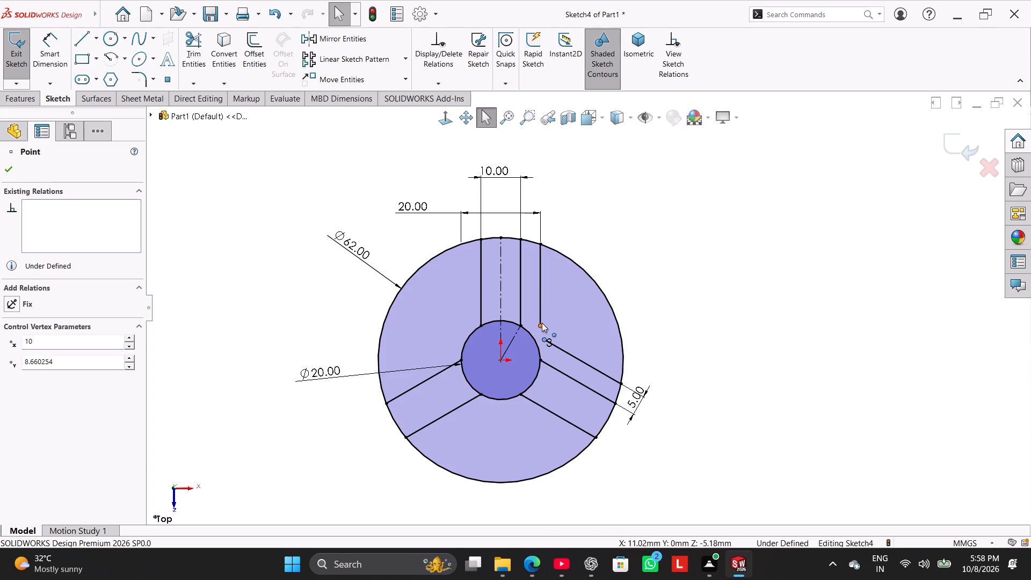
left_click(31, 387)
left_click(735, 212)
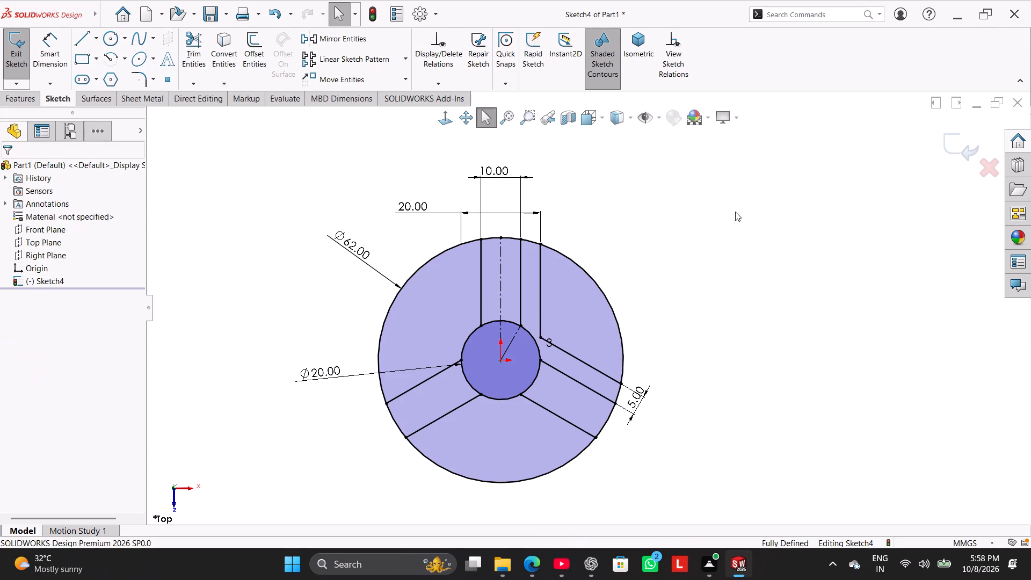
Apply a 10 mm sketch fillet to the corner between the offset vertical line and the slanted line.
left_click(133, 73)
left_click(540, 304)
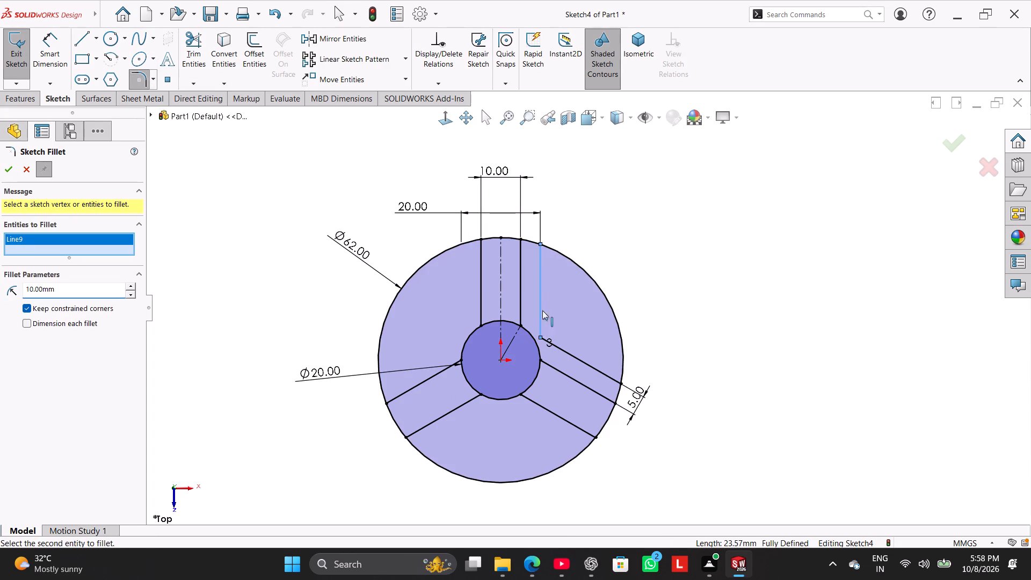
left_click(551, 343)
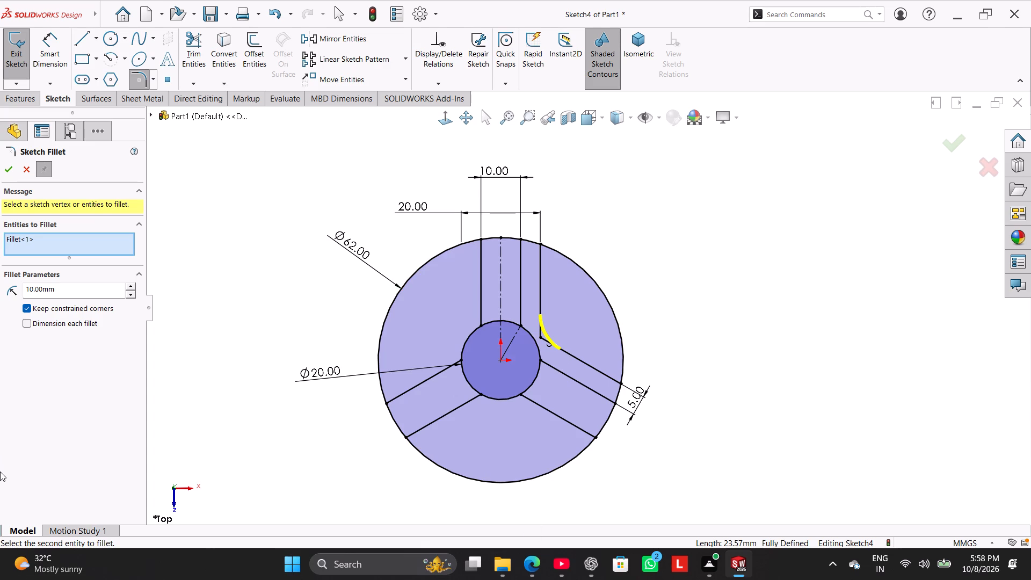
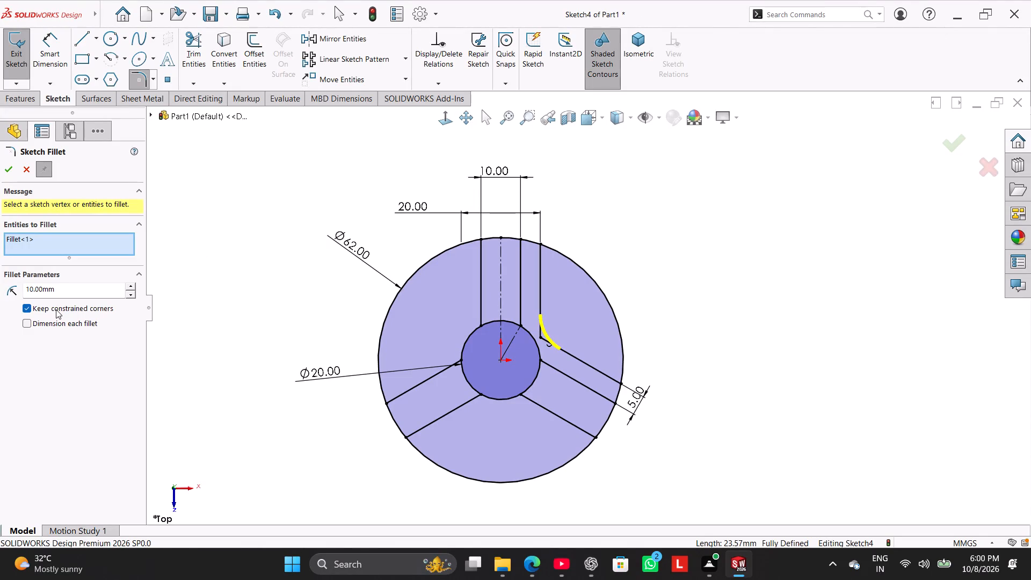
Apply the 10 mm sketch fillet to the corner between the offset vertical line and the slanted line.
left_click(9, 163)
left_click(257, 247)
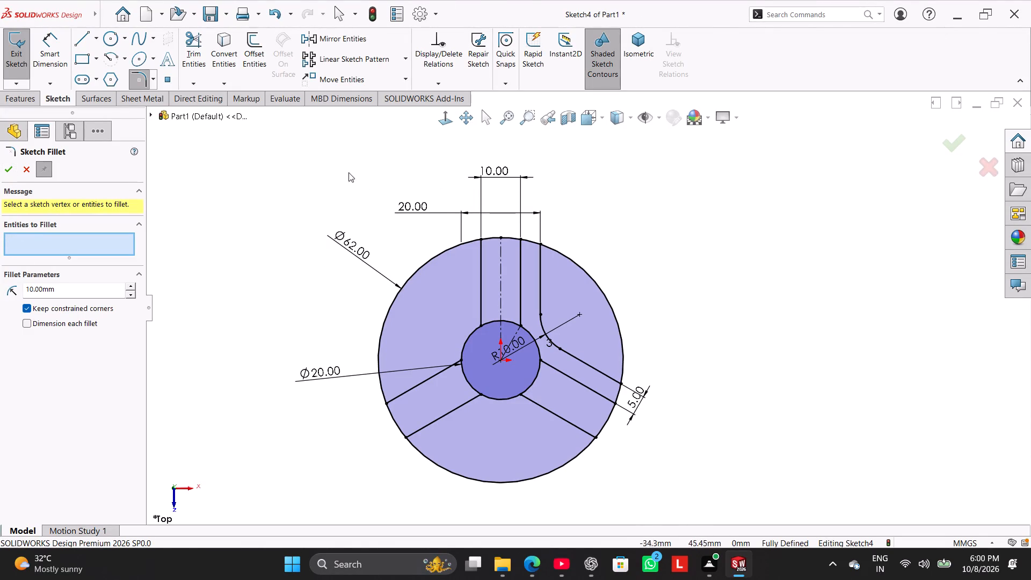
left_click(13, 165)
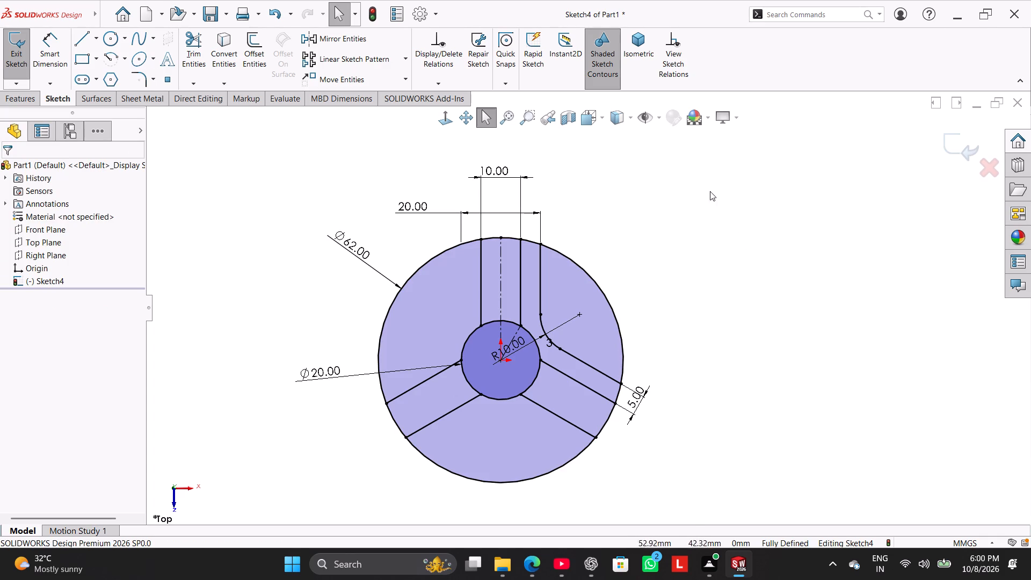
Circular-pattern the pocket's vertical line, fillet arc and slanted line about the origin, with 3 equally spaced instances over 360 degrees.
left_click(595, 369, "ctrl")
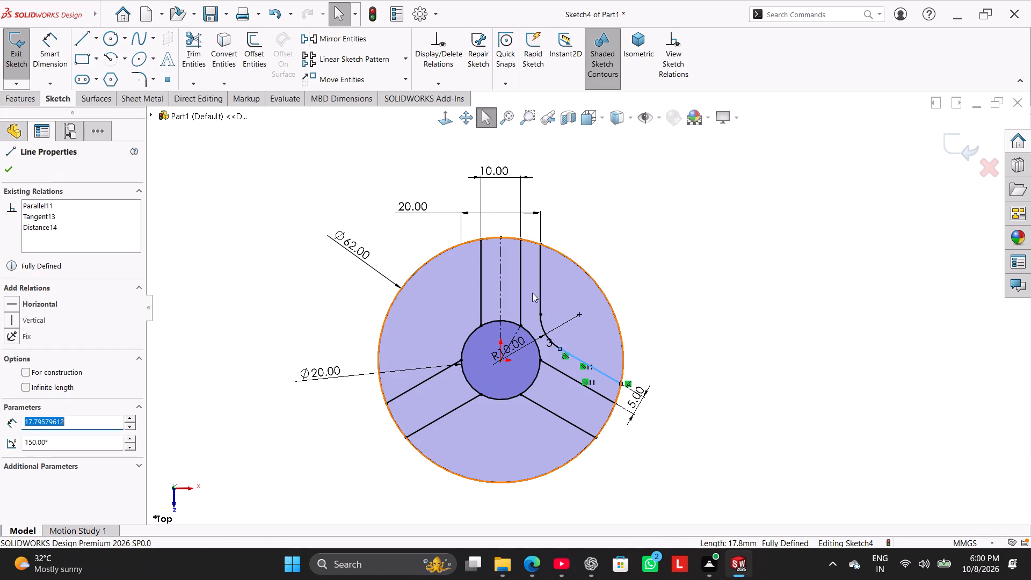
left_click(541, 283, "ctrl")
left_click(542, 326, "ctrl")
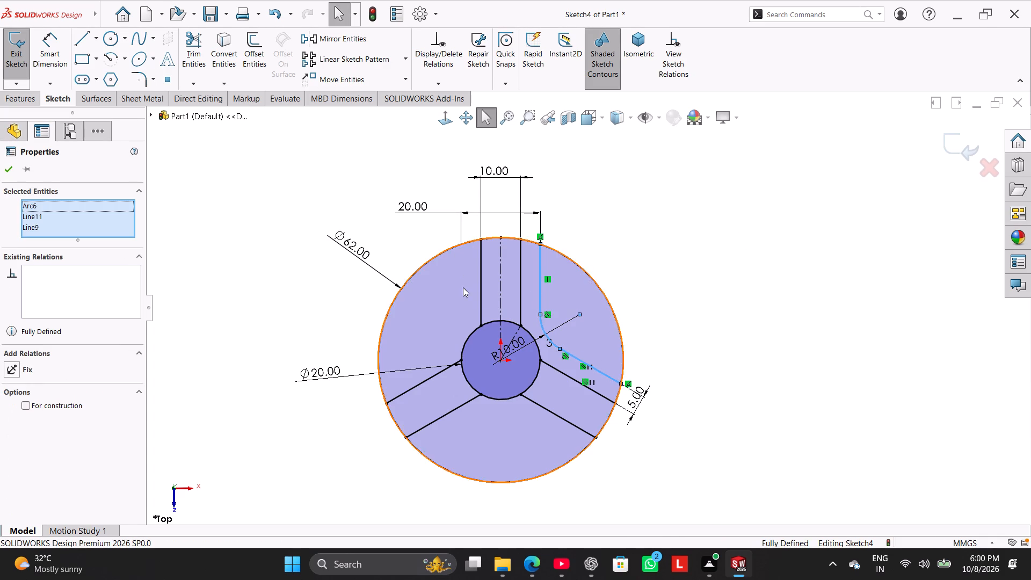
left_click(406, 60)
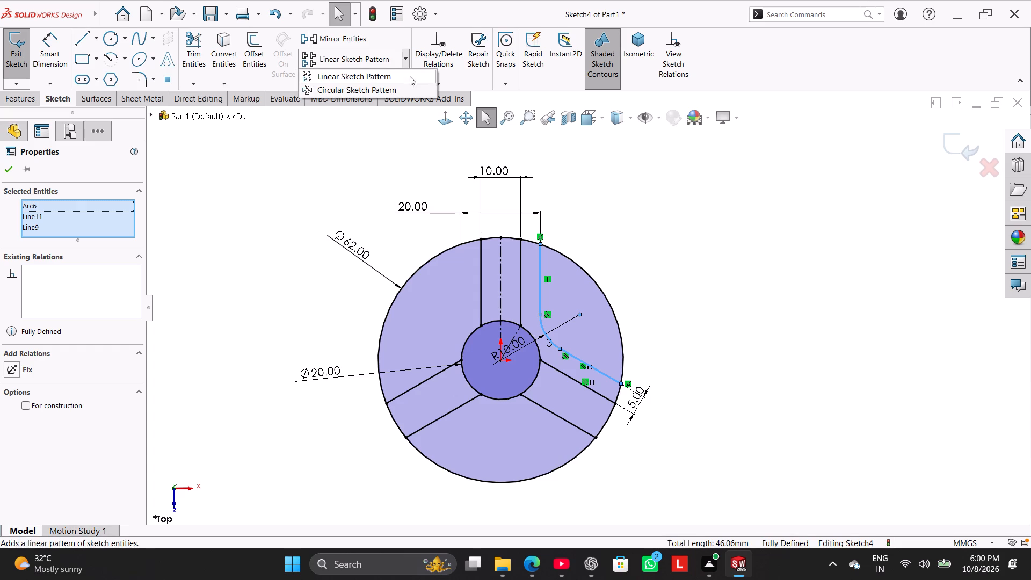
left_click(403, 95)
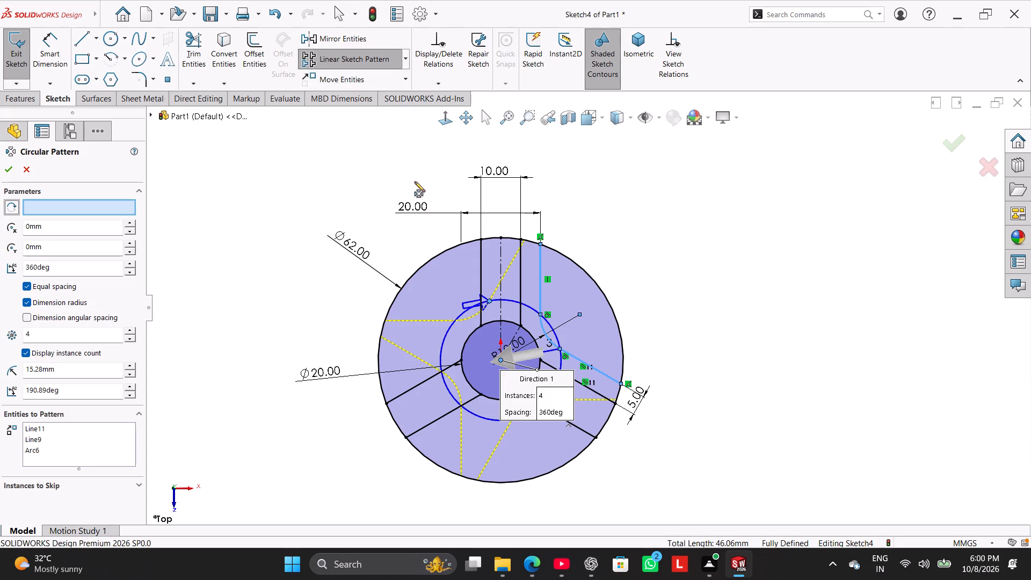
double_click(33, 337)
key("3")
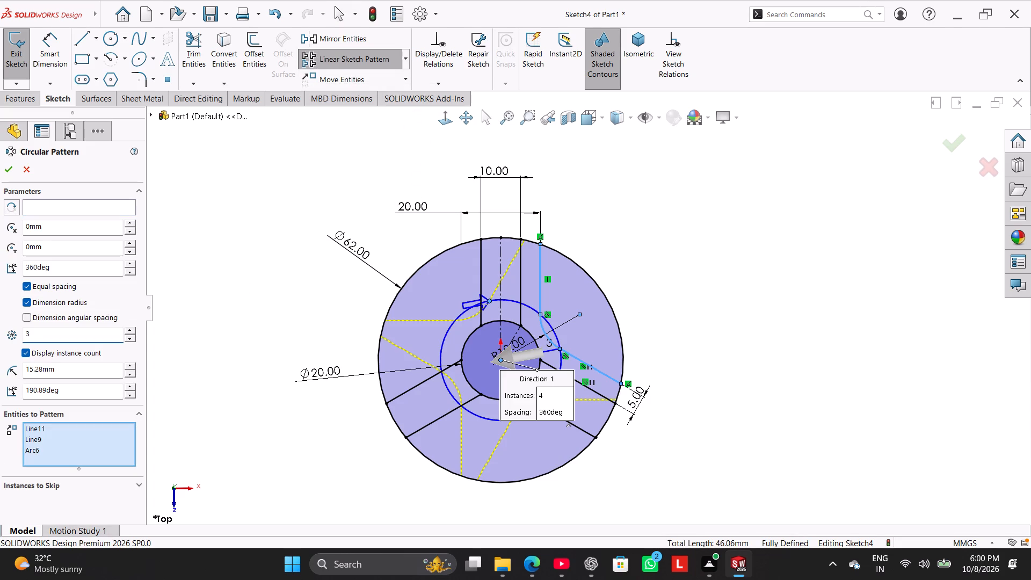
key("Return")
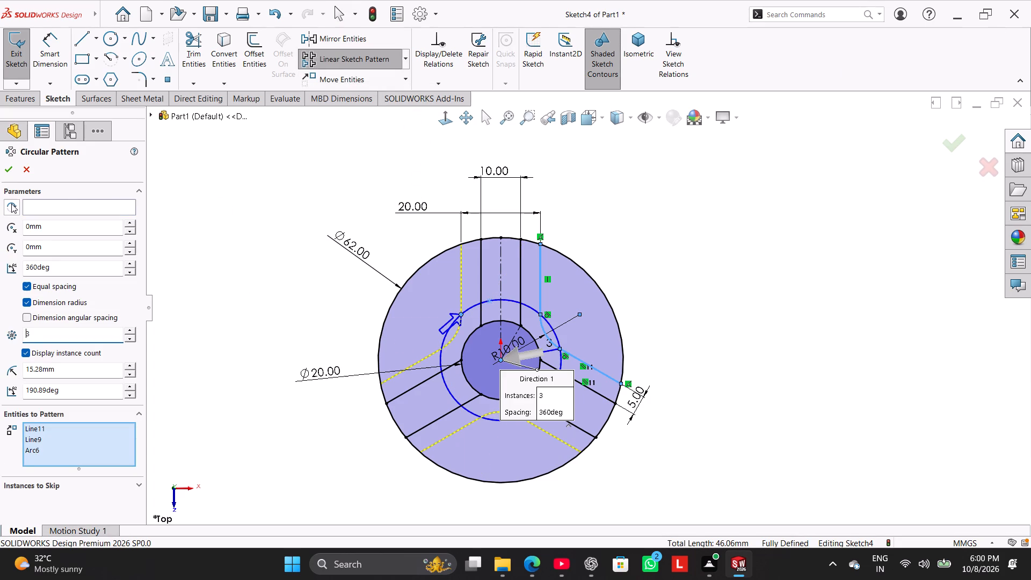
left_click(36, 205)
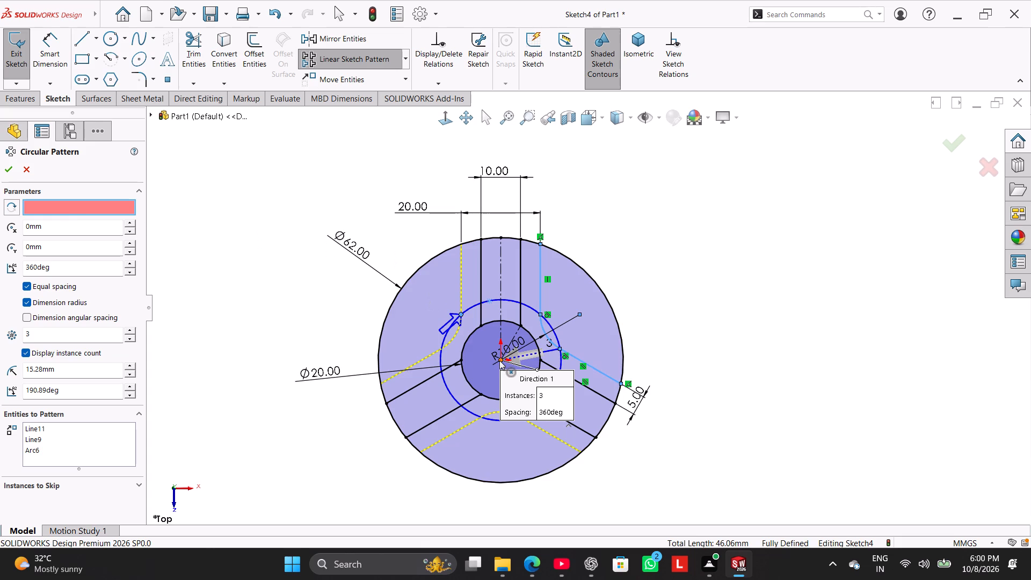
left_click(499, 360)
left_click(5, 171)
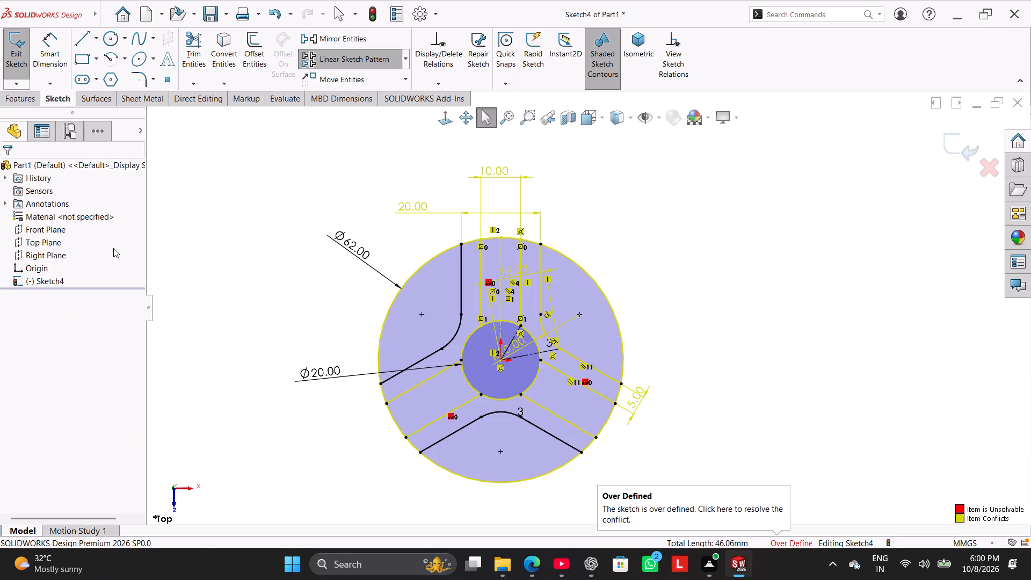
Delete the 15.28 mm radius dimension that belongs to the circular sketch pattern.
right_click(533, 271)
left_click_drag(584, 414, 585, 405)
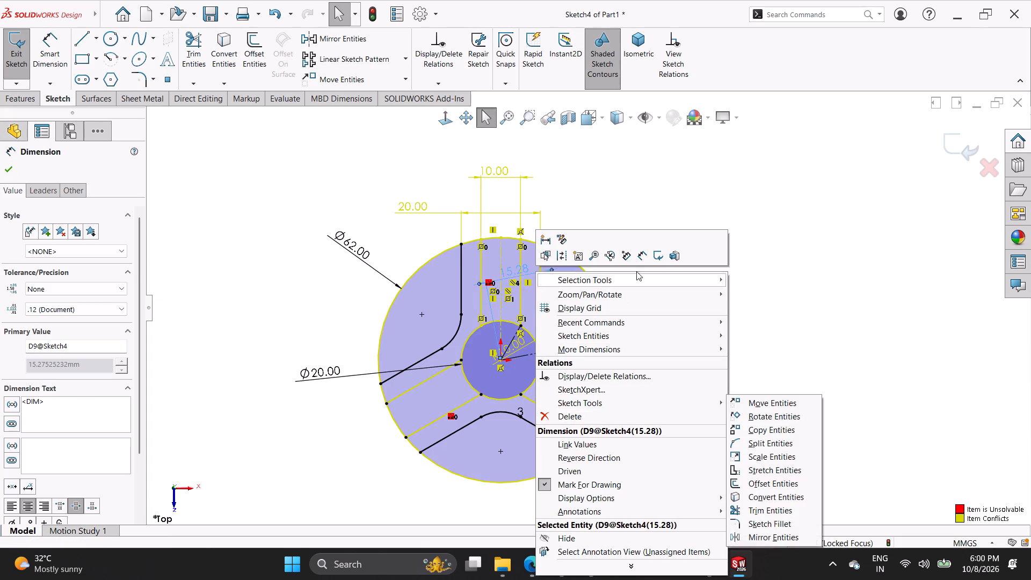
left_click(570, 414)
left_click(638, 240)
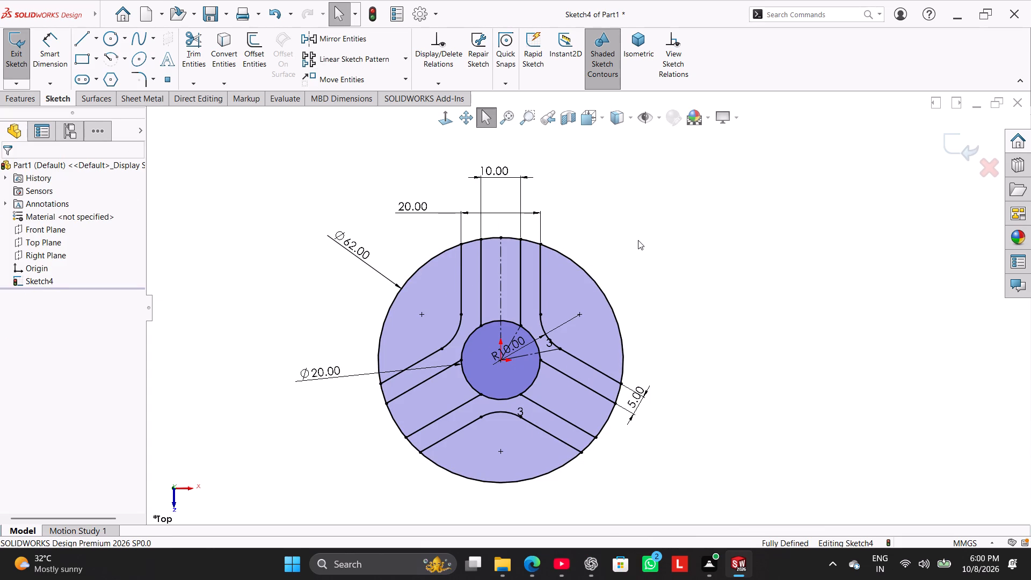
right_click(640, 227)
left_click(618, 258)
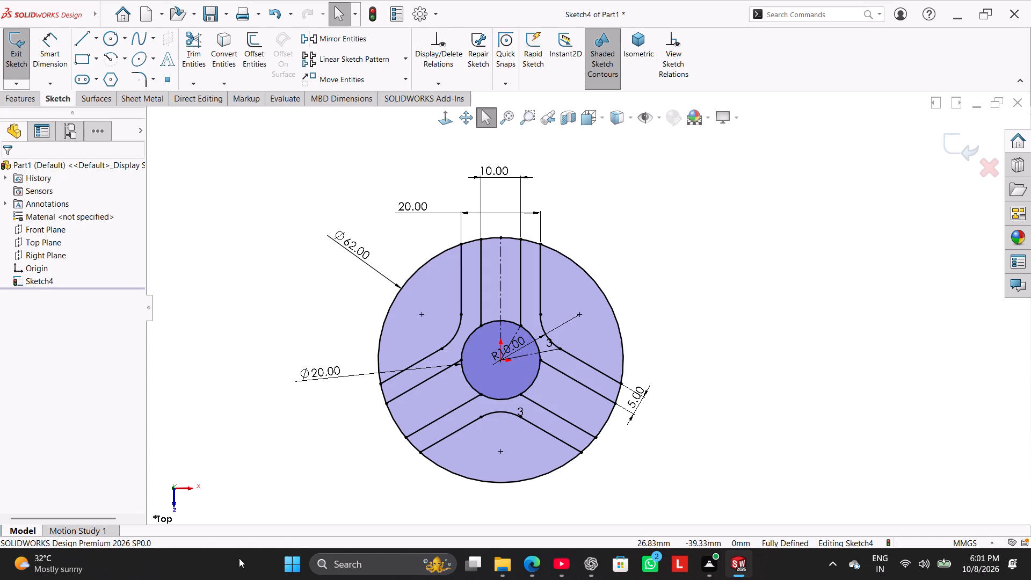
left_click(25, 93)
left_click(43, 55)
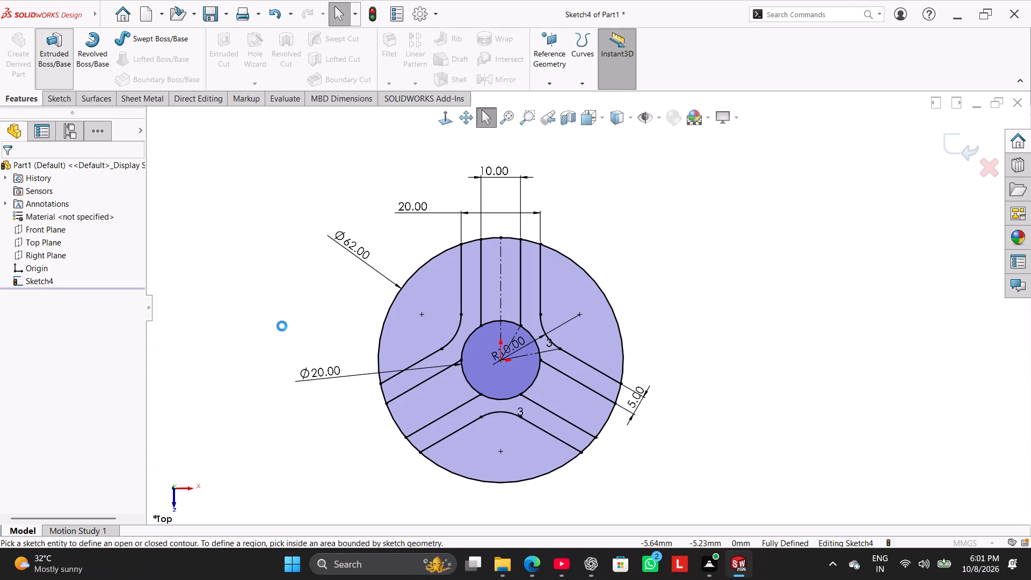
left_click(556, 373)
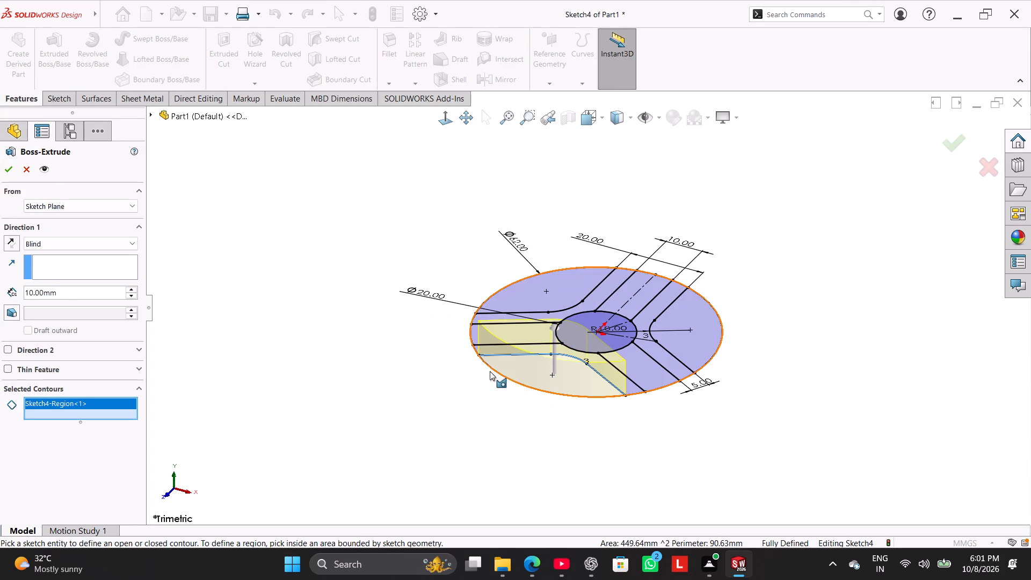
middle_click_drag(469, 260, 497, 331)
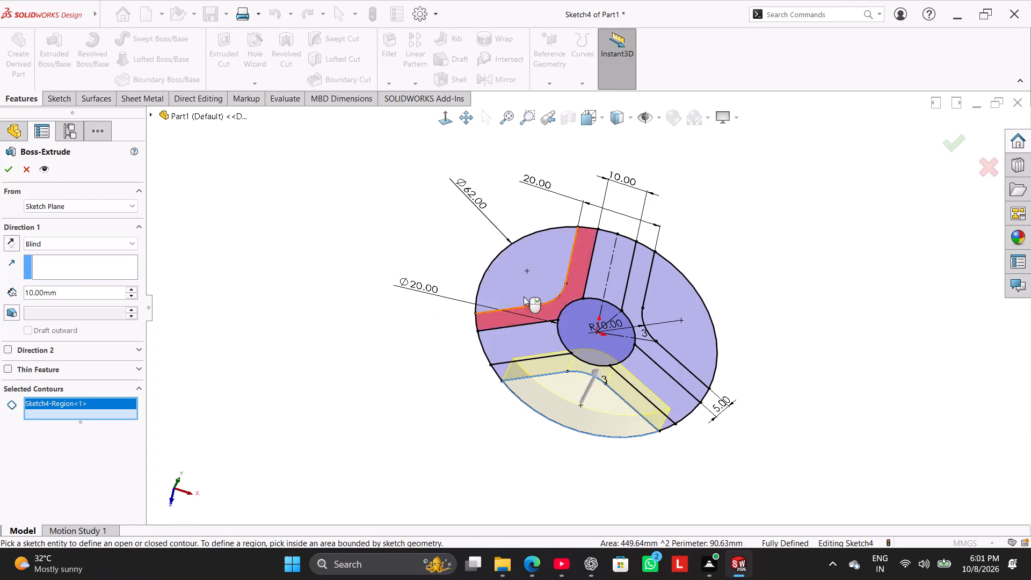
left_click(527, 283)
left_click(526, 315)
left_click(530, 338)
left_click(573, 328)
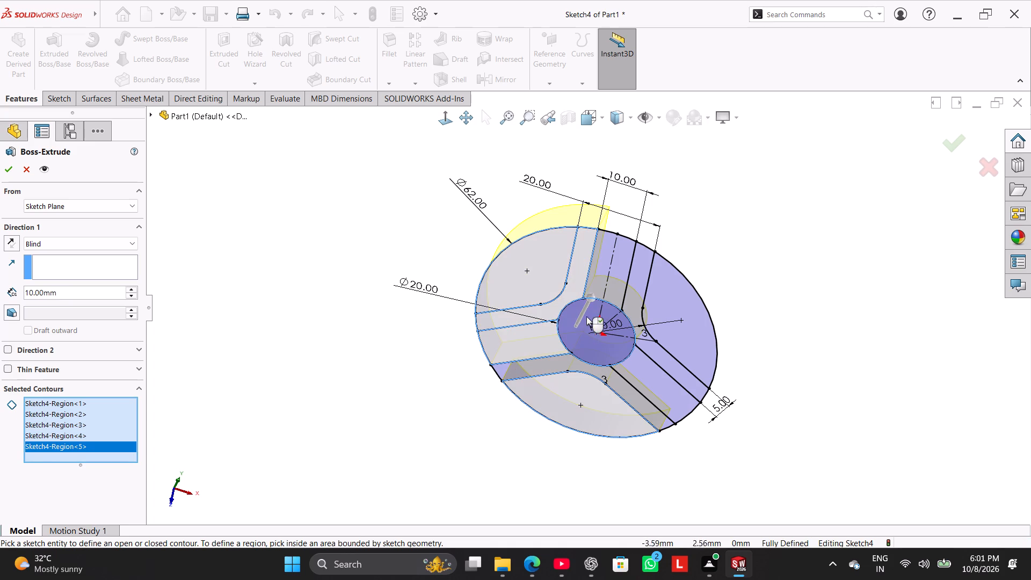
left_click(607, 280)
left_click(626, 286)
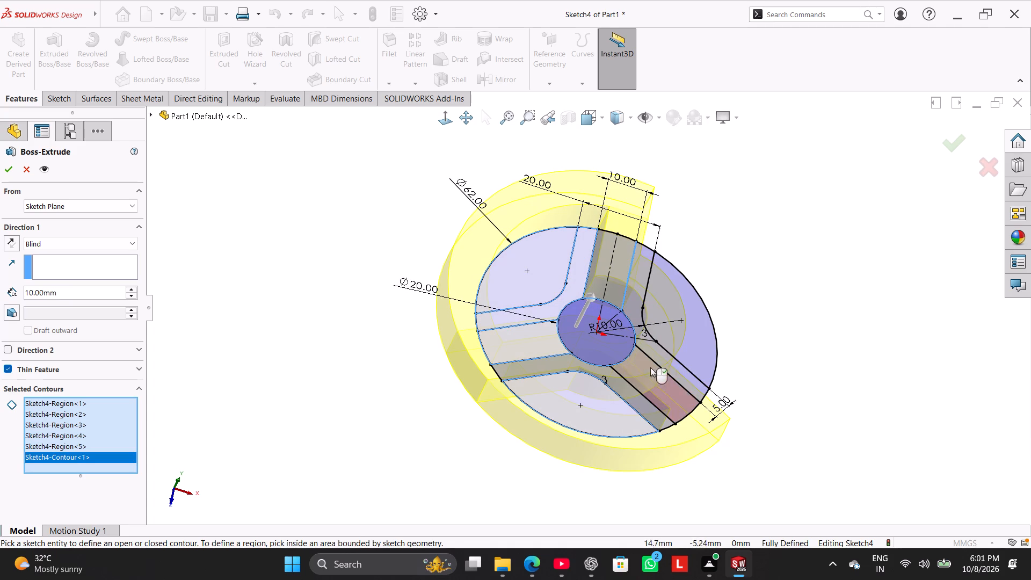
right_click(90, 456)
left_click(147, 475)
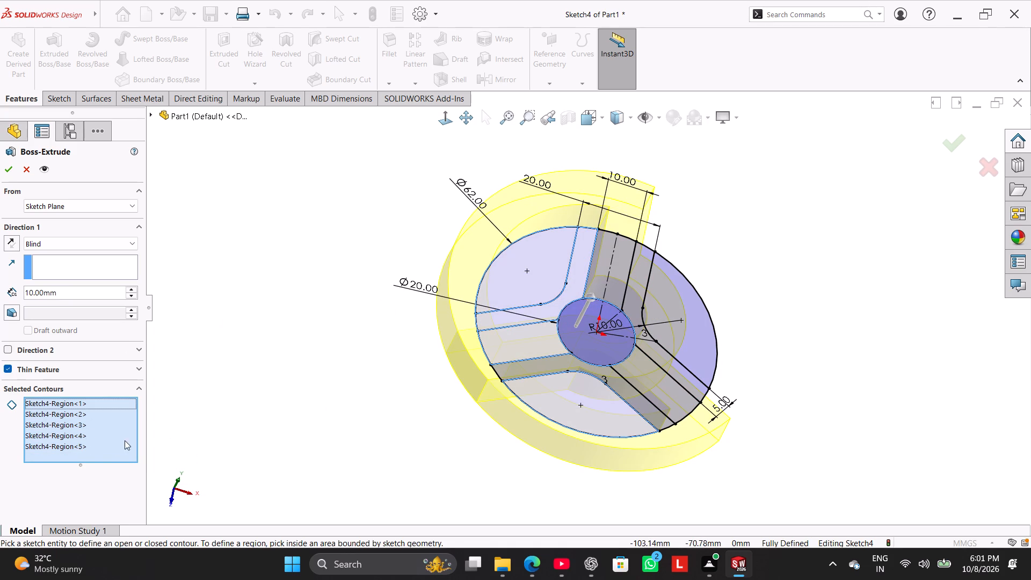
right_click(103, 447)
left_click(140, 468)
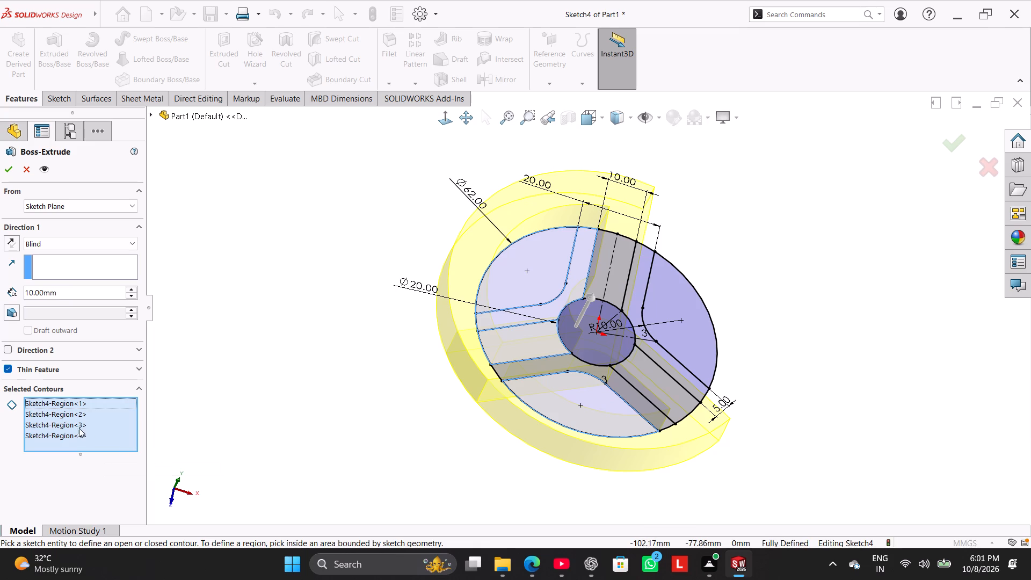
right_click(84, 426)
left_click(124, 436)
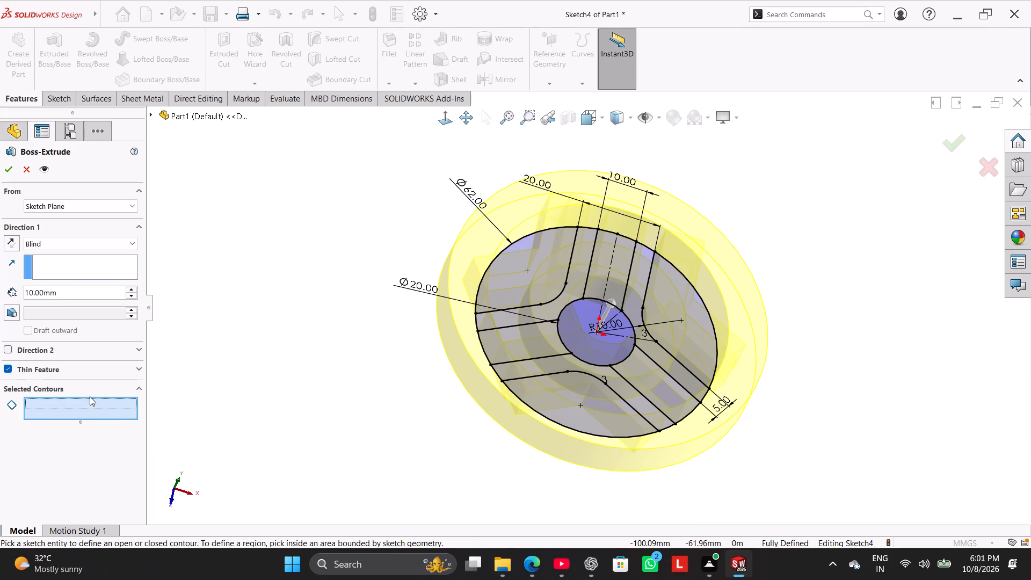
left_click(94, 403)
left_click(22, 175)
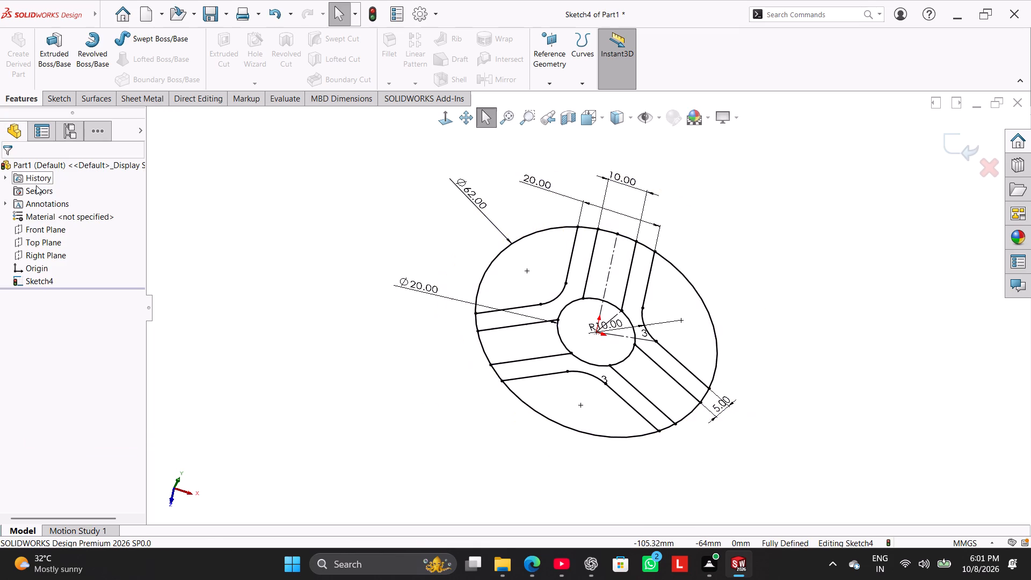
Extrude all nine sketch regions between the 20 mm and 62 mm circles to a blind depth of 8 mm, leaving out the central circle.
left_click(56, 61)
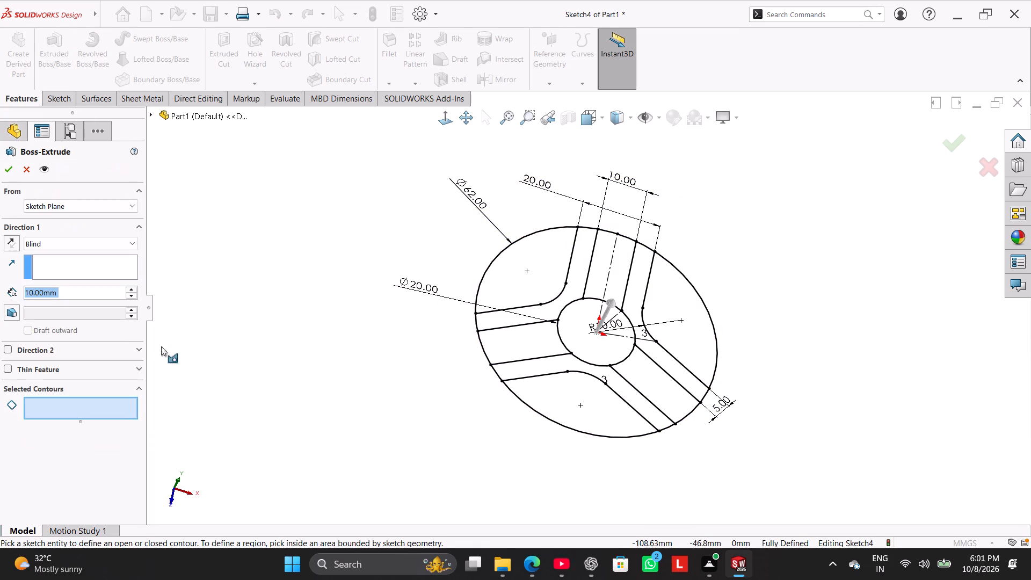
left_click(586, 394)
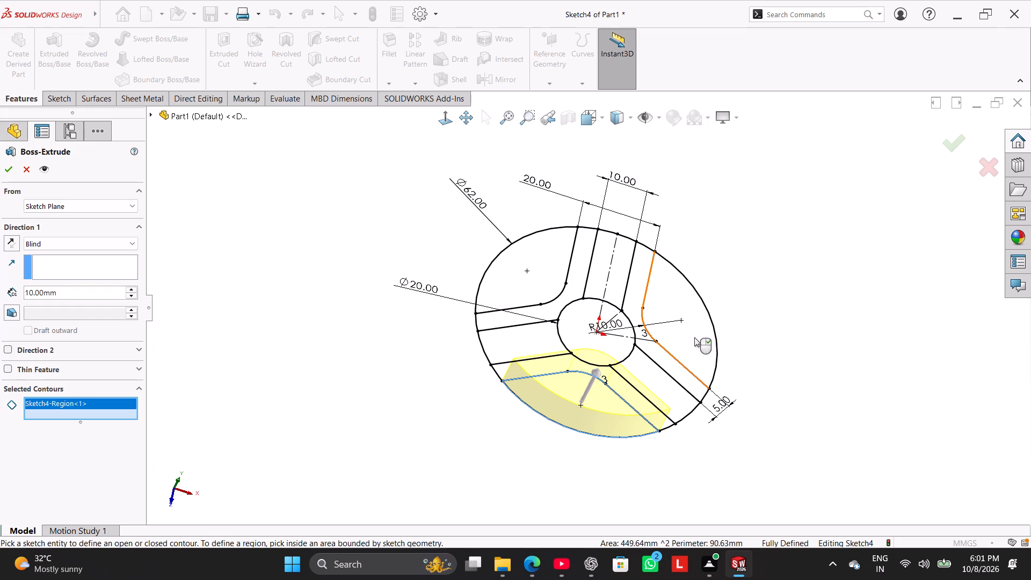
left_click(694, 337)
left_click(534, 274)
left_click(532, 336)
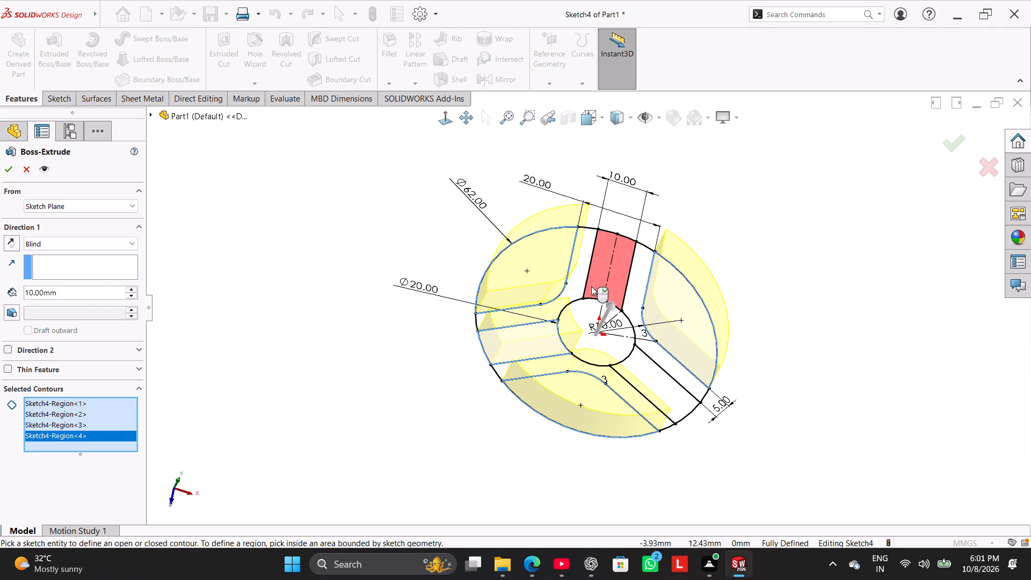
left_click(600, 277)
left_click(651, 368)
left_click(663, 361)
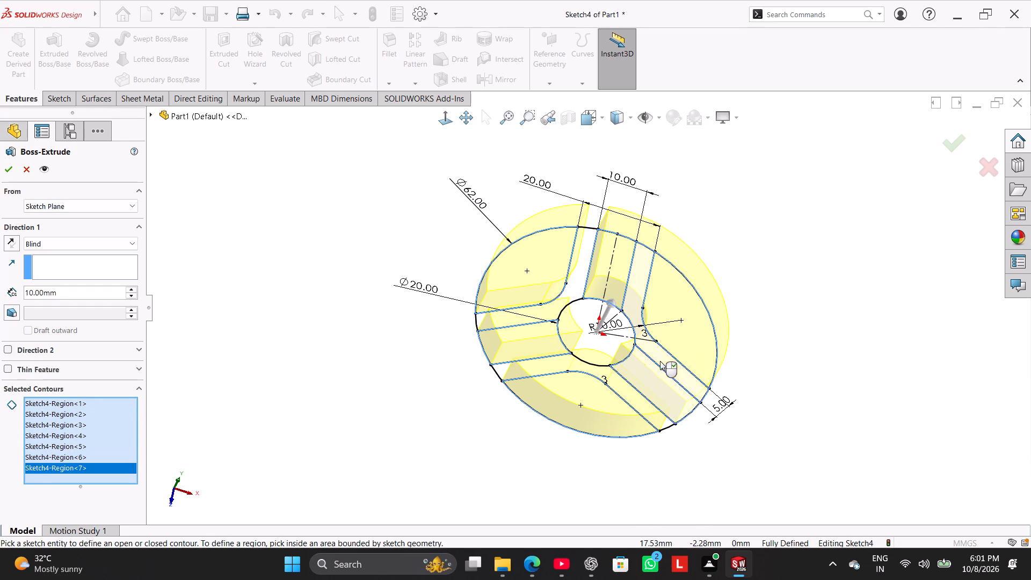
left_click(630, 392)
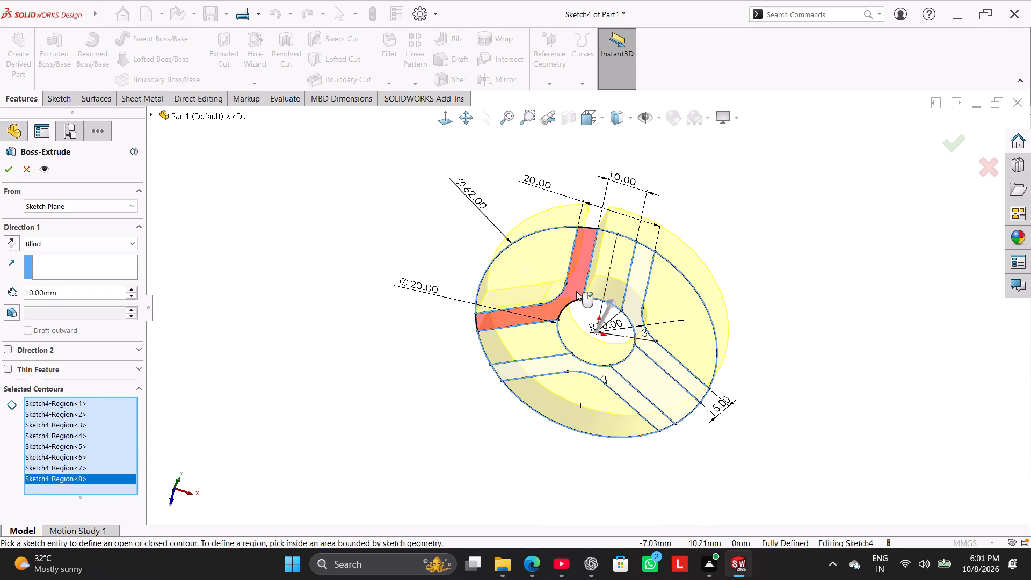
left_click(576, 291)
middle_click_drag(438, 402, 430, 400)
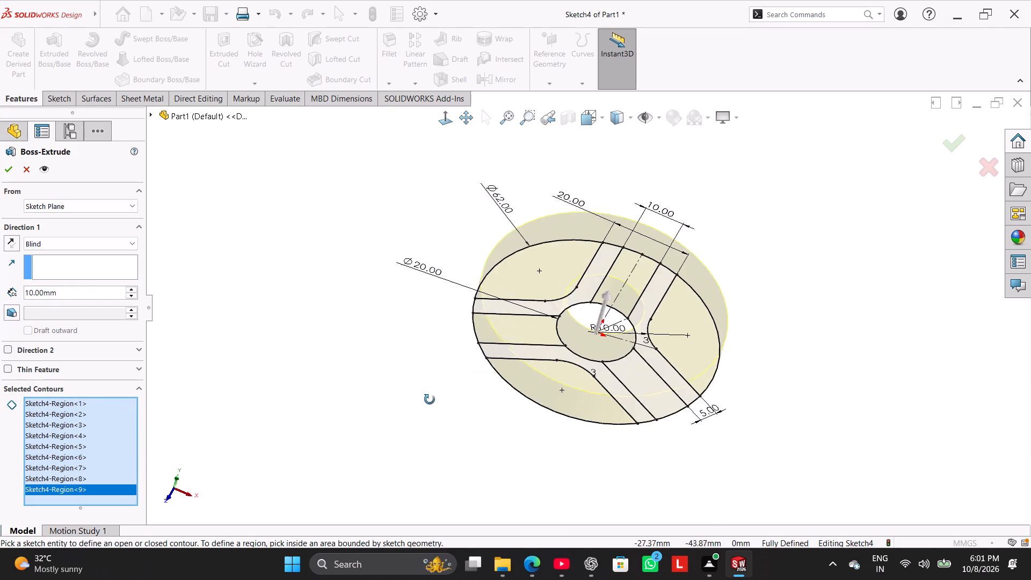
middle_click_drag(430, 400, 429, 418)
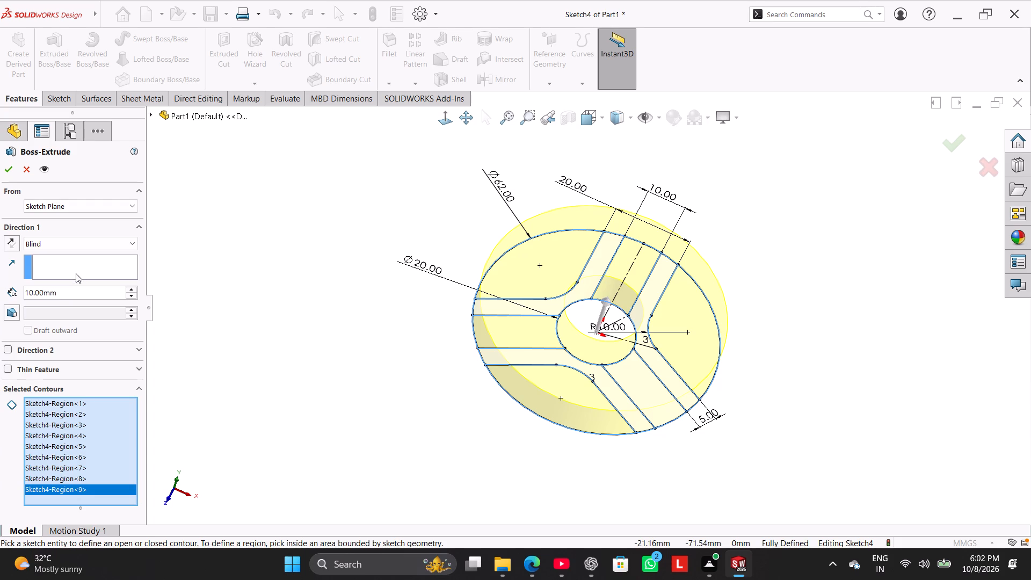
left_click(83, 299)
double_click(83, 298)
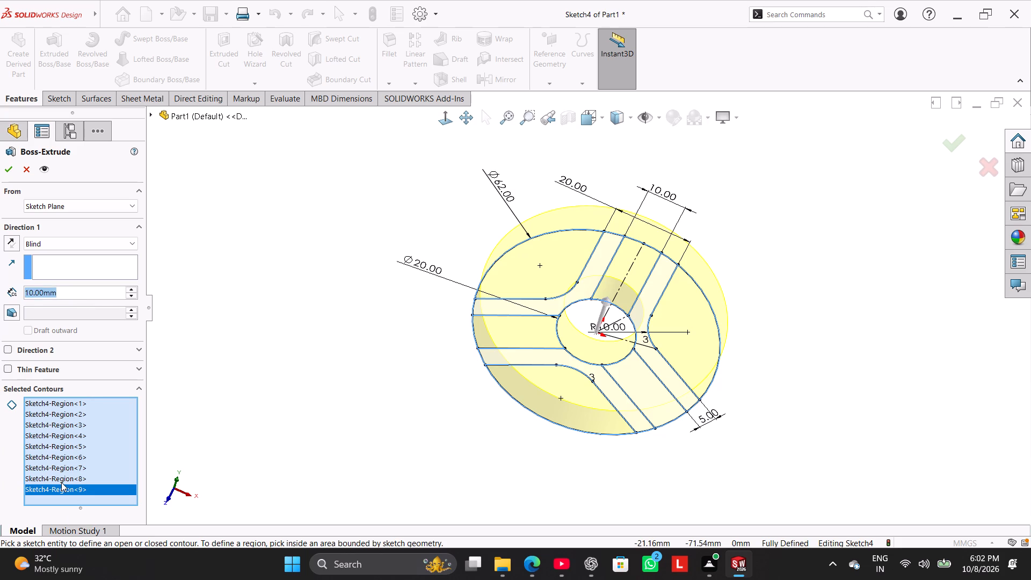
type("13")
type("-5")
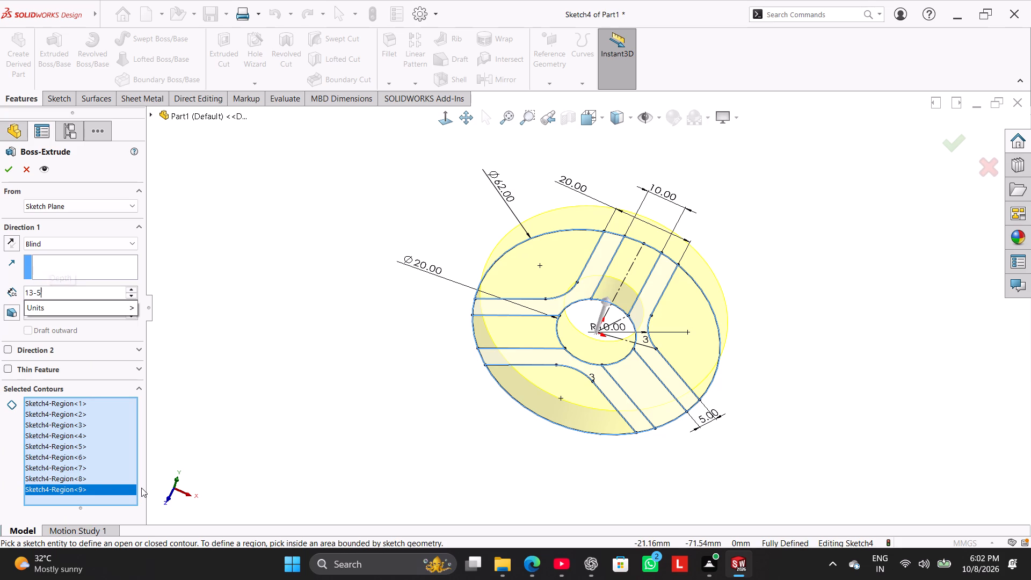
key("Return")
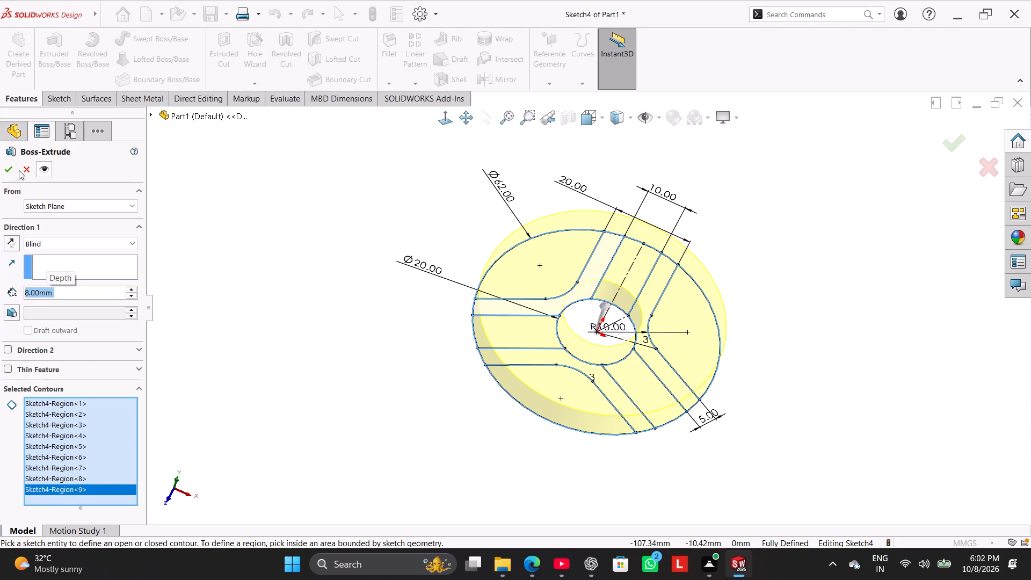
left_click(10, 168)
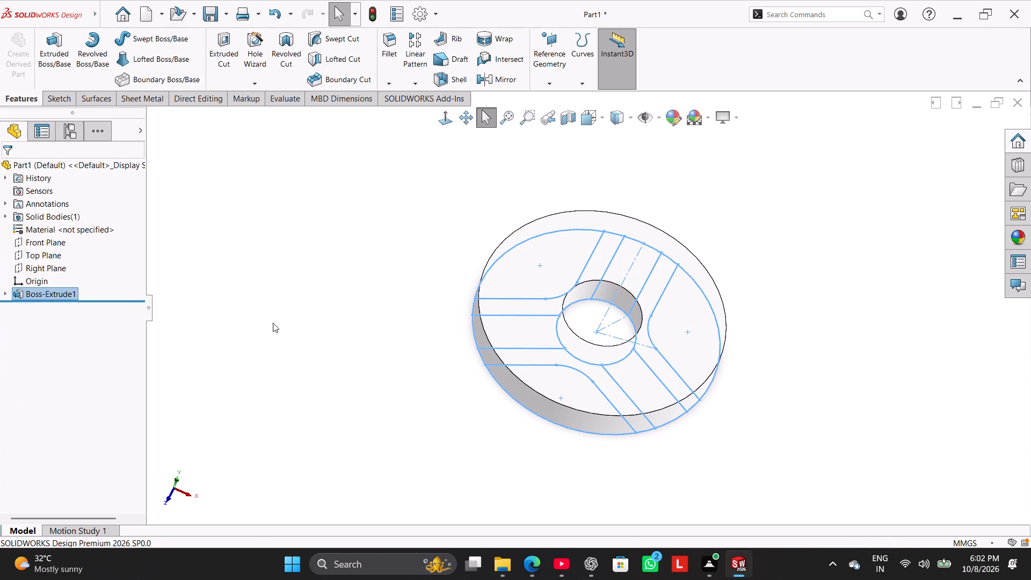
left_click(274, 329)
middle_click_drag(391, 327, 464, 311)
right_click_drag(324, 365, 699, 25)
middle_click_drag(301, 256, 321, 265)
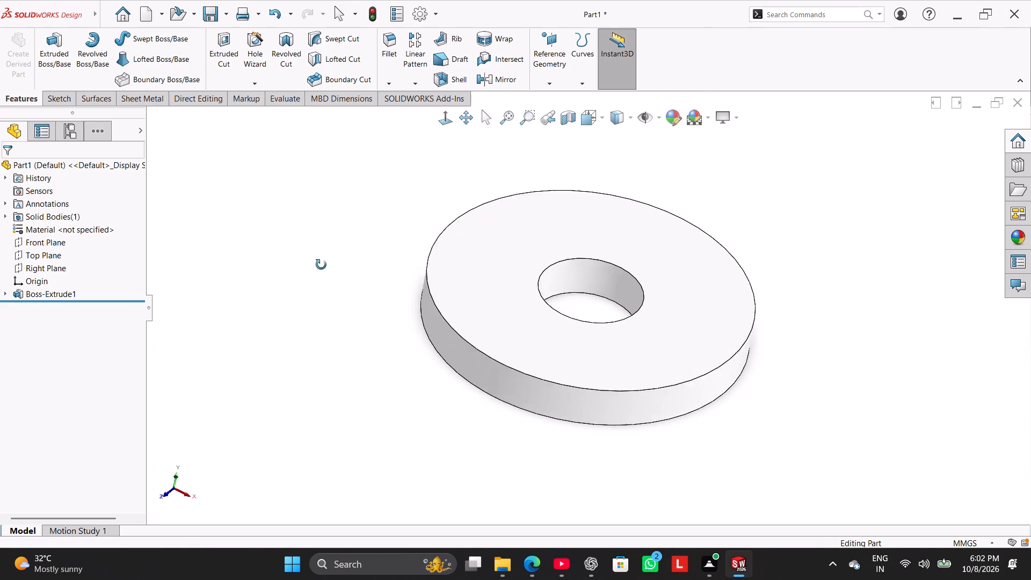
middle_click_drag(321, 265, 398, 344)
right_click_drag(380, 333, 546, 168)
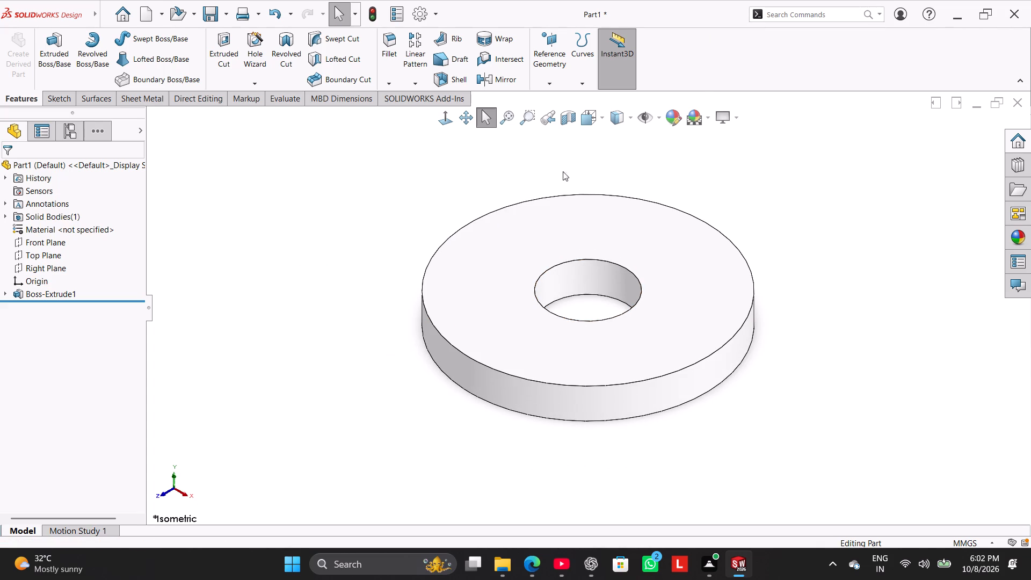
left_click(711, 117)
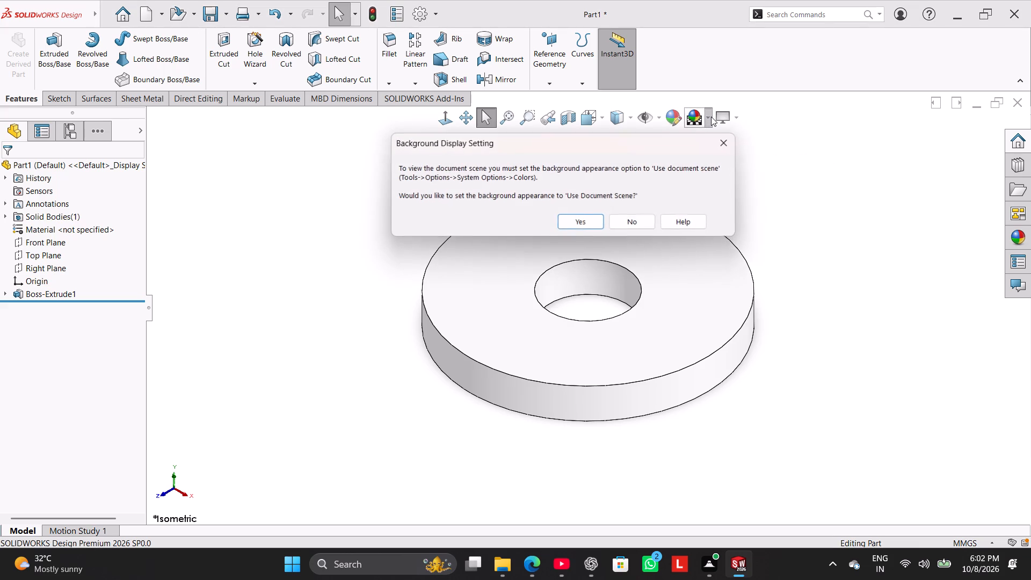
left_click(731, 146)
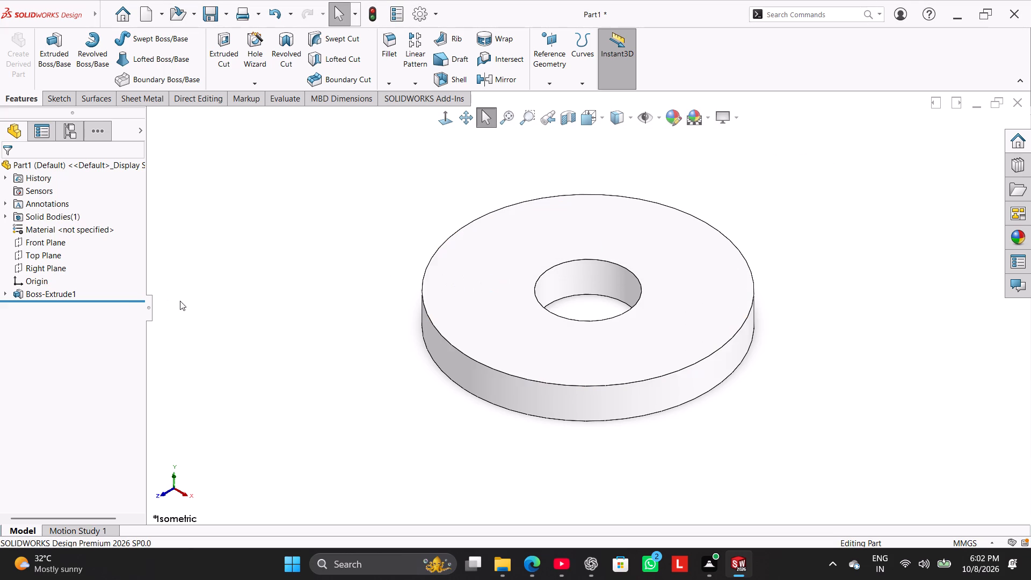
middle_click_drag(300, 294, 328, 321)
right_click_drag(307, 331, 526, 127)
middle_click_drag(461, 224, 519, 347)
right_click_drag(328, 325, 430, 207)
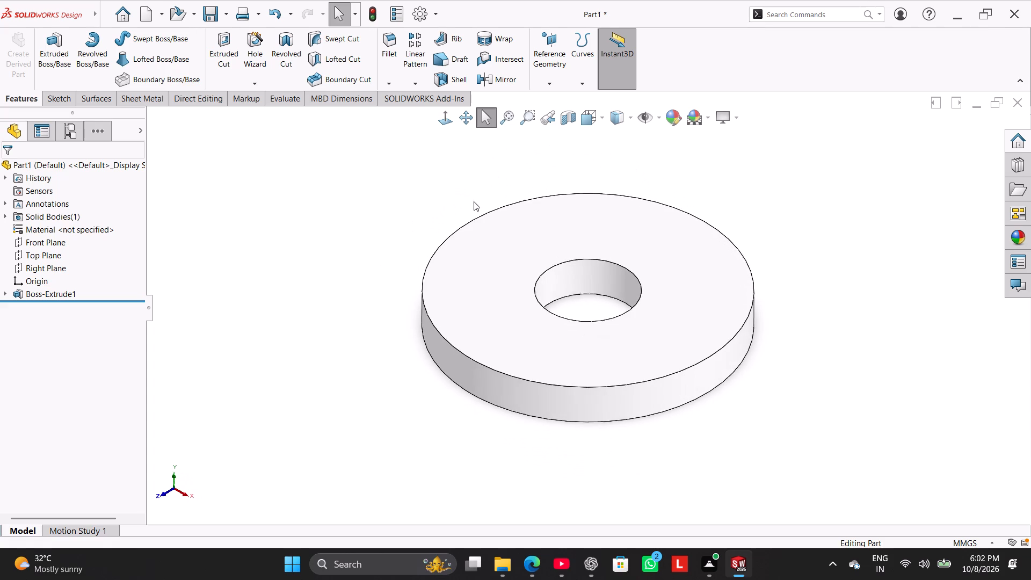
Open the colour appearance settings for the whole disc part.
left_click(673, 122)
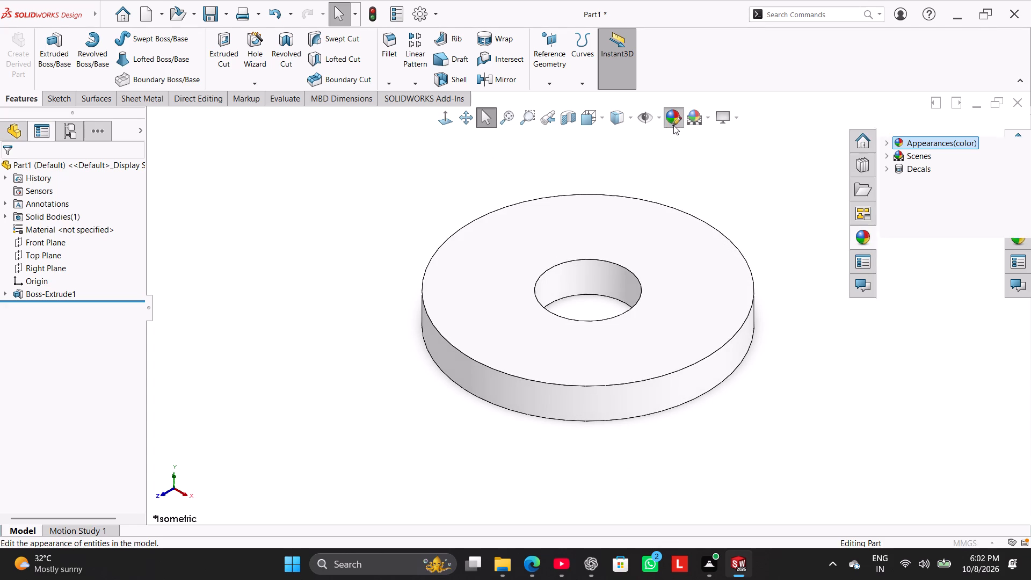
left_click(935, 317)
left_click_drag(935, 317, 616, 318)
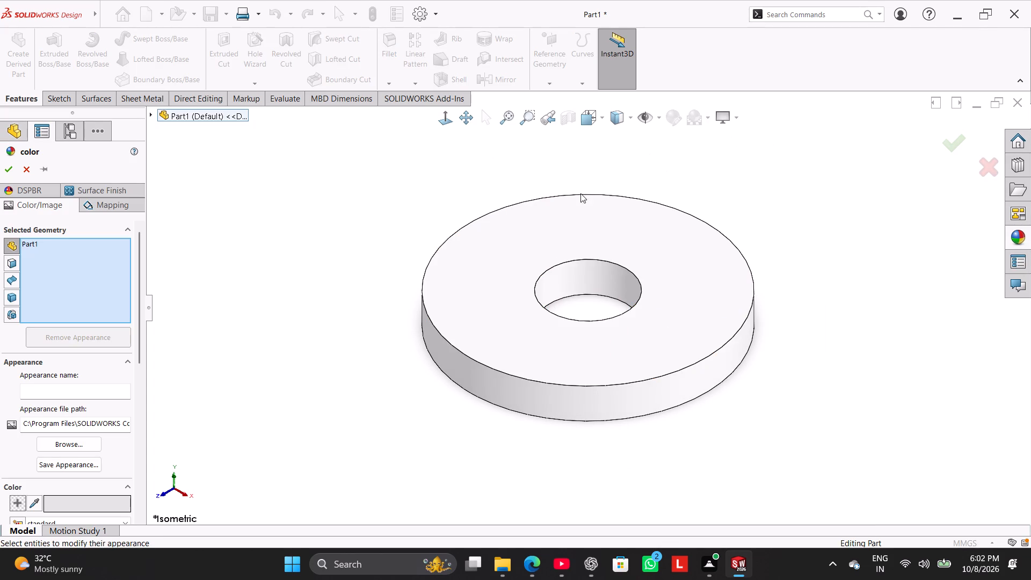
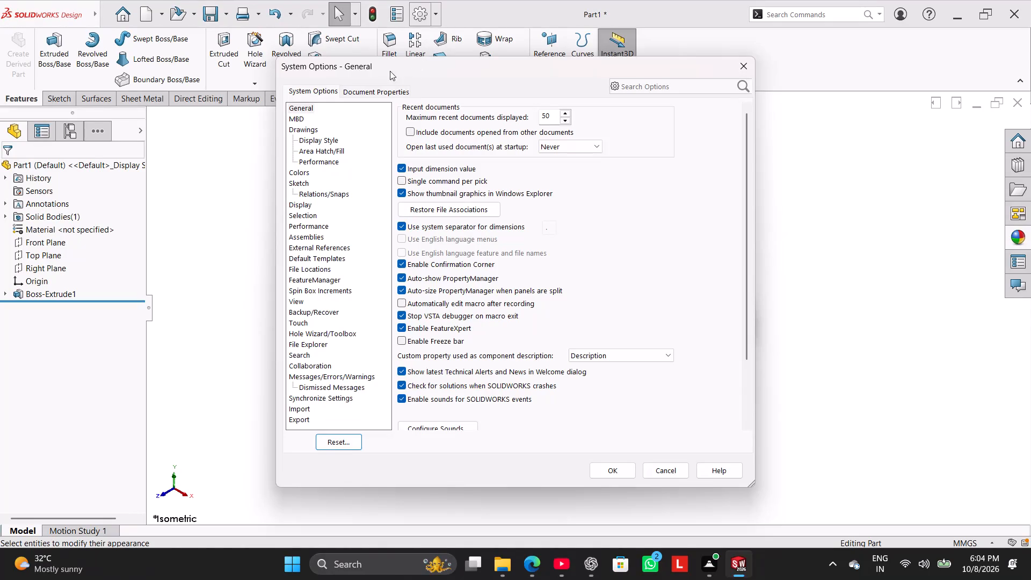
Reset the system colour scheme to its default colours and apply the options.
left_click(376, 66)
left_click(367, 89)
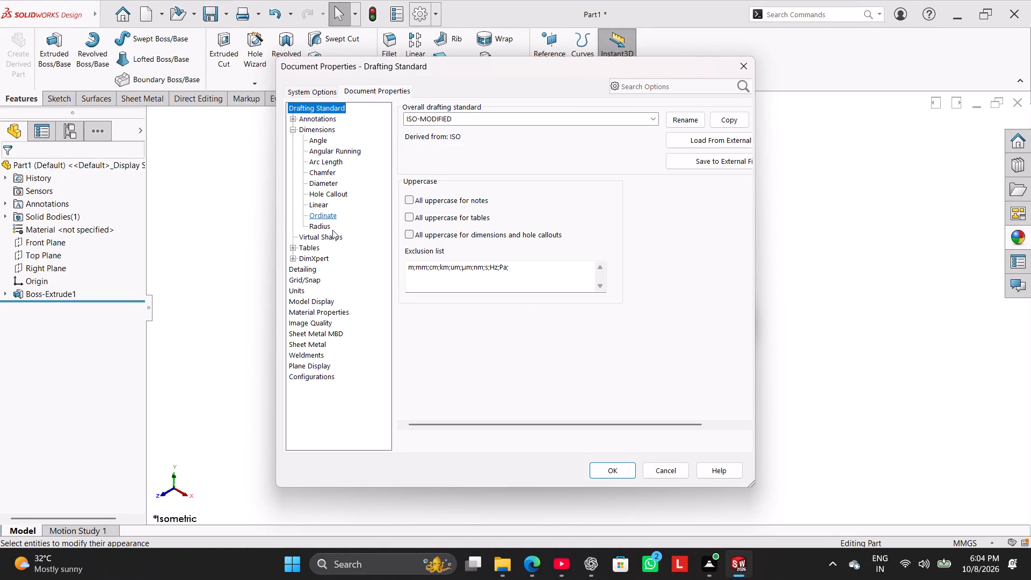
left_click(293, 128)
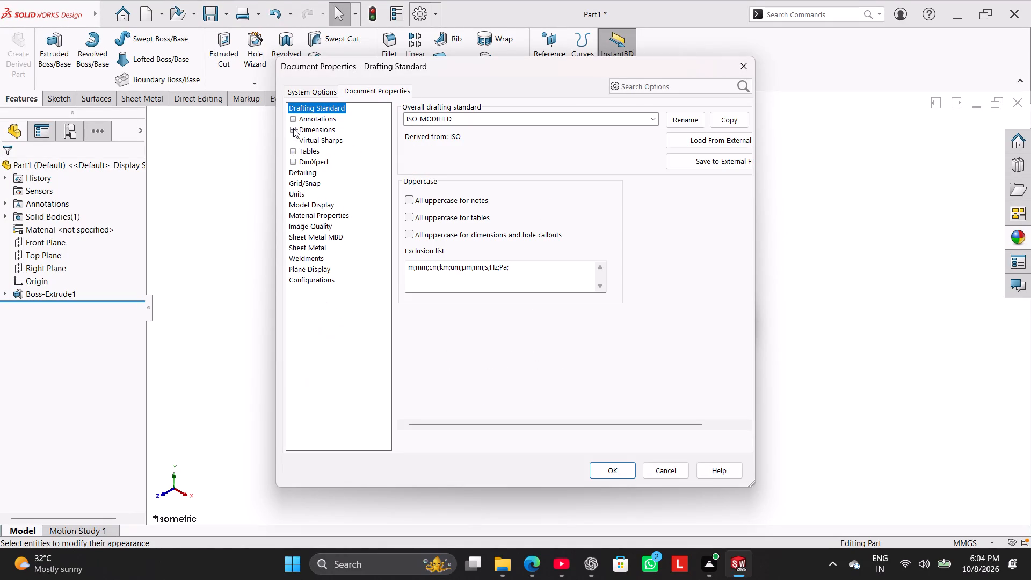
left_click(310, 95)
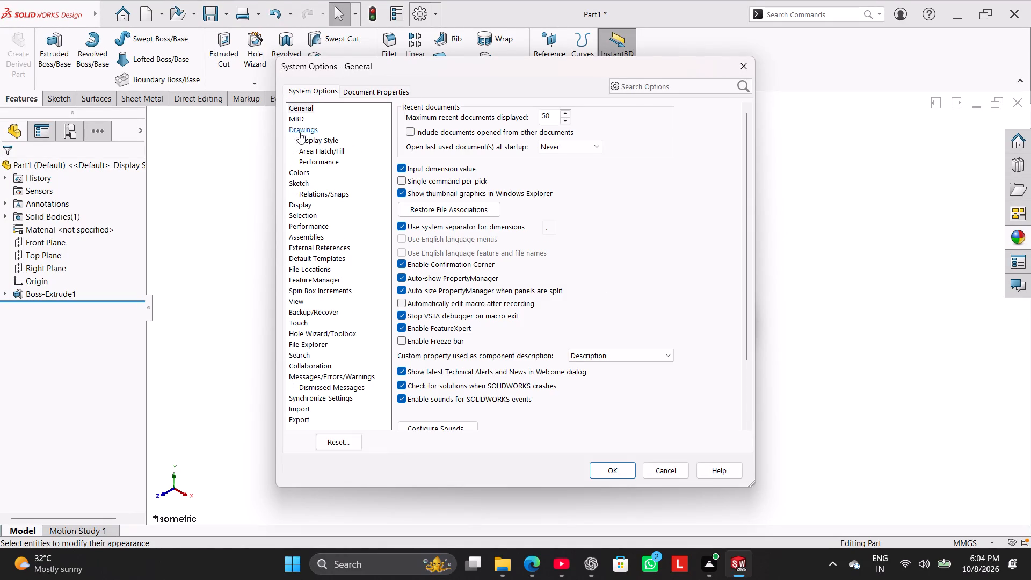
left_click(297, 172)
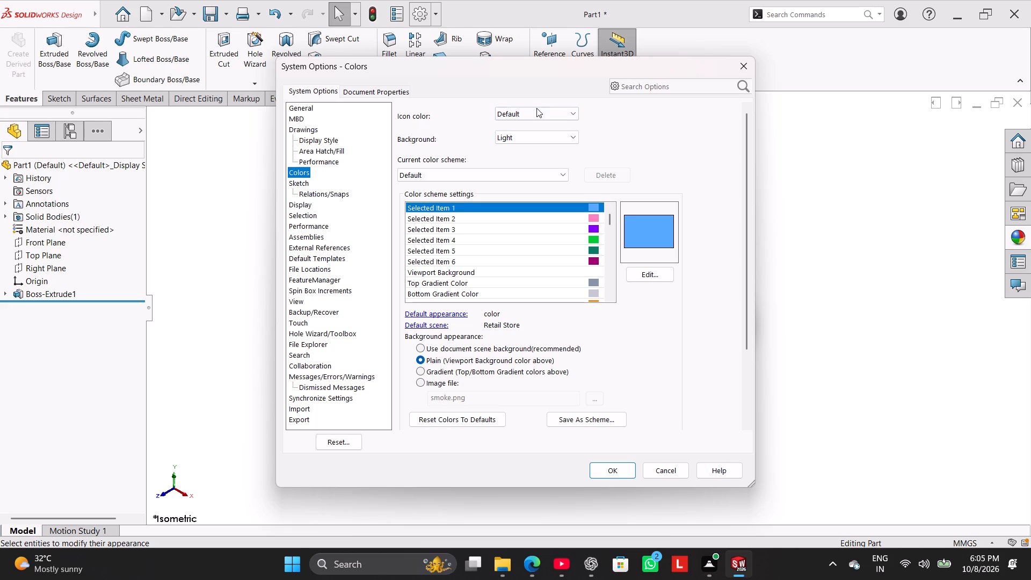
left_click(553, 140)
left_click(553, 140)
left_click(540, 180)
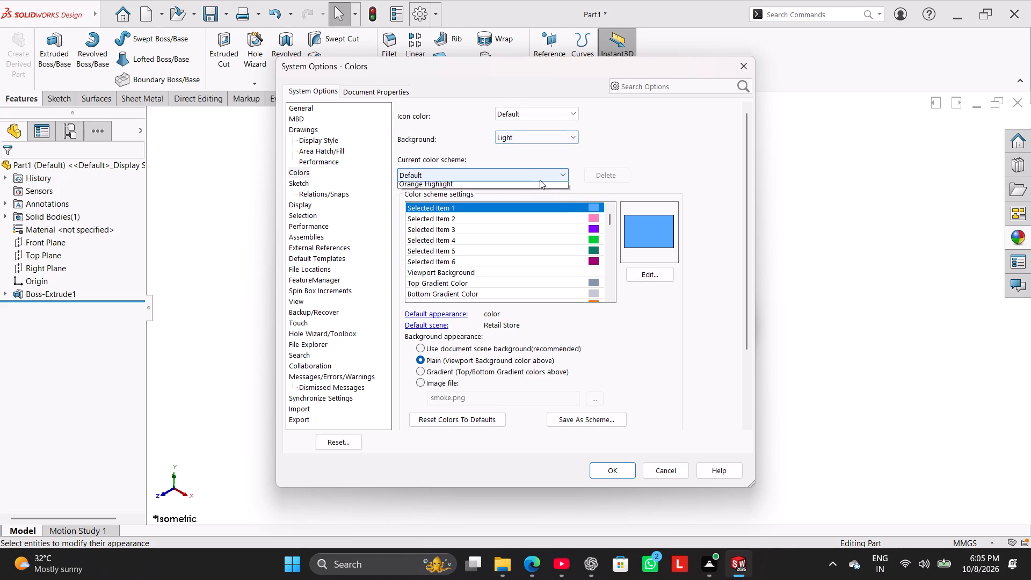
left_click(540, 180)
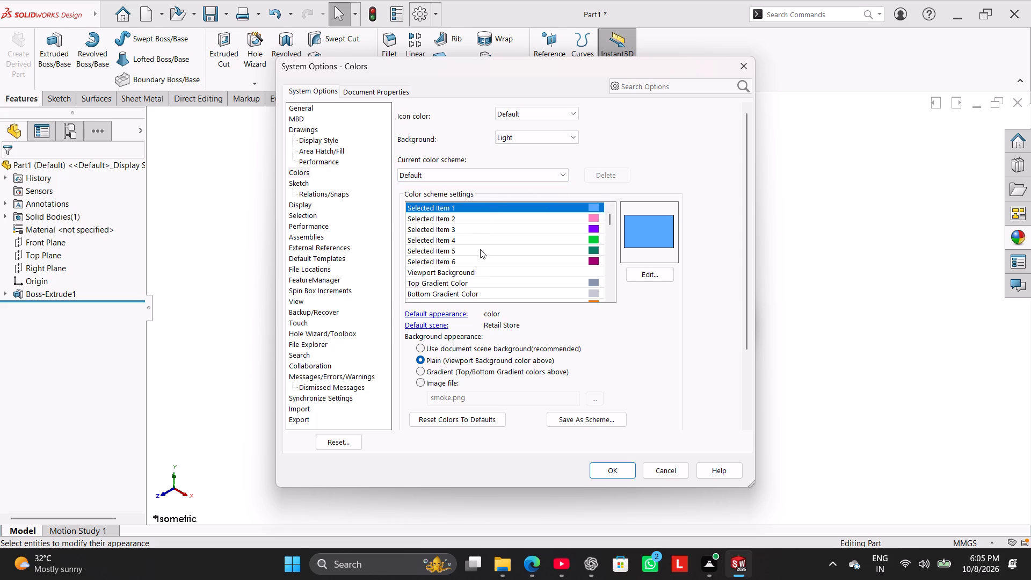
left_click(477, 422)
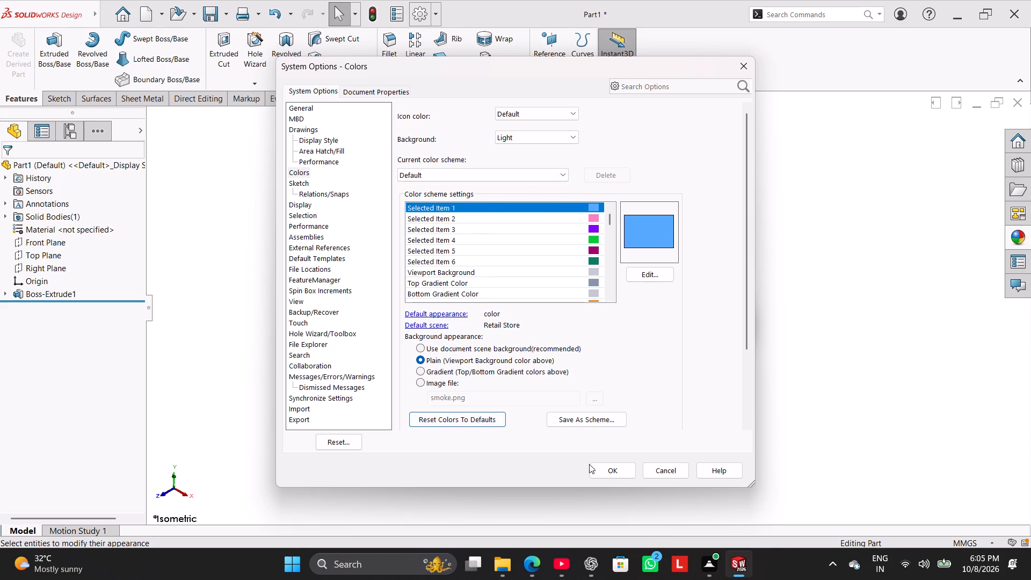
left_click(602, 466)
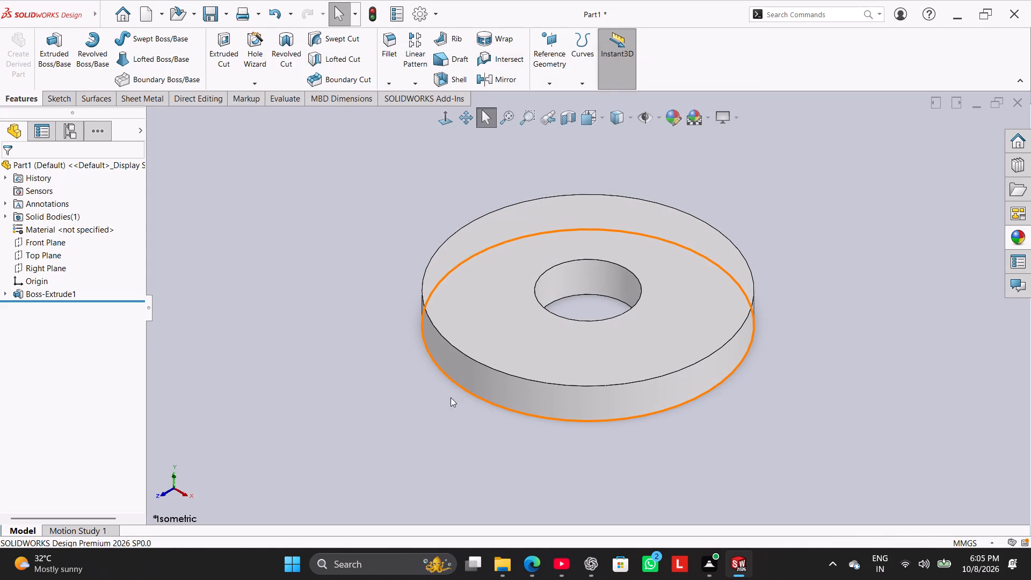
Set the viewport background colour to white (RGB 255, 255, 255) in the system colour options.
left_click(422, 6)
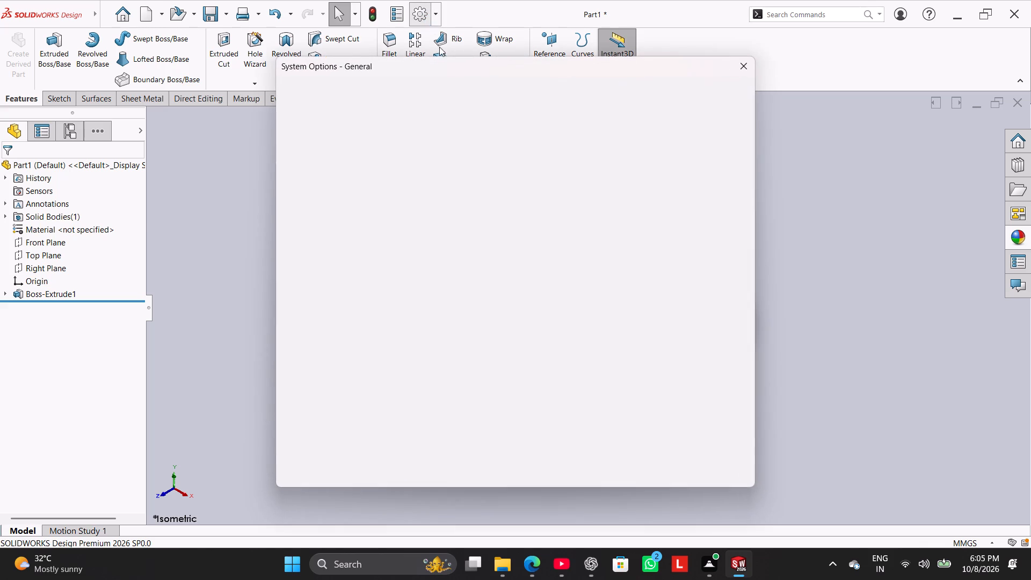
left_click(295, 174)
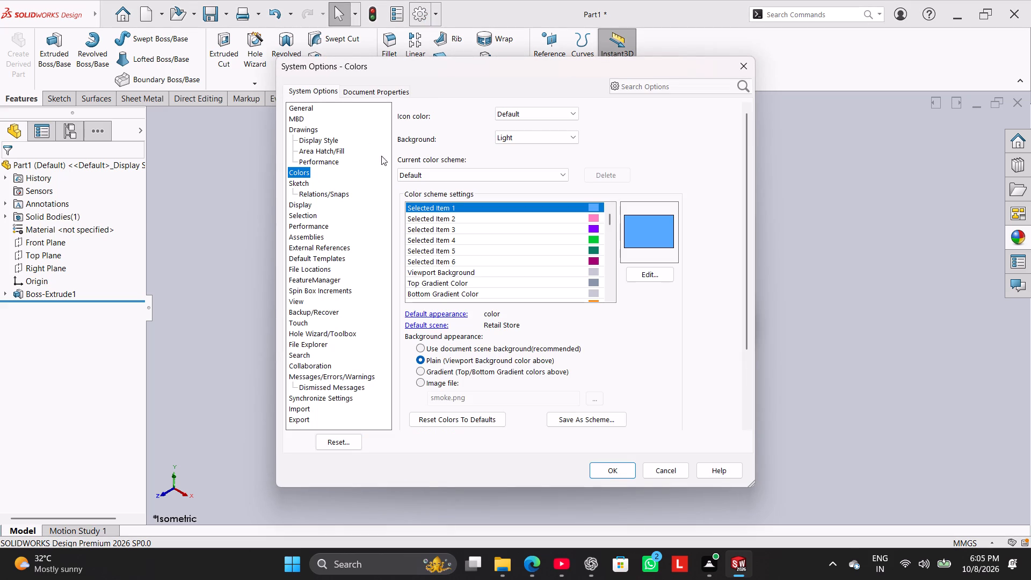
left_click(448, 270)
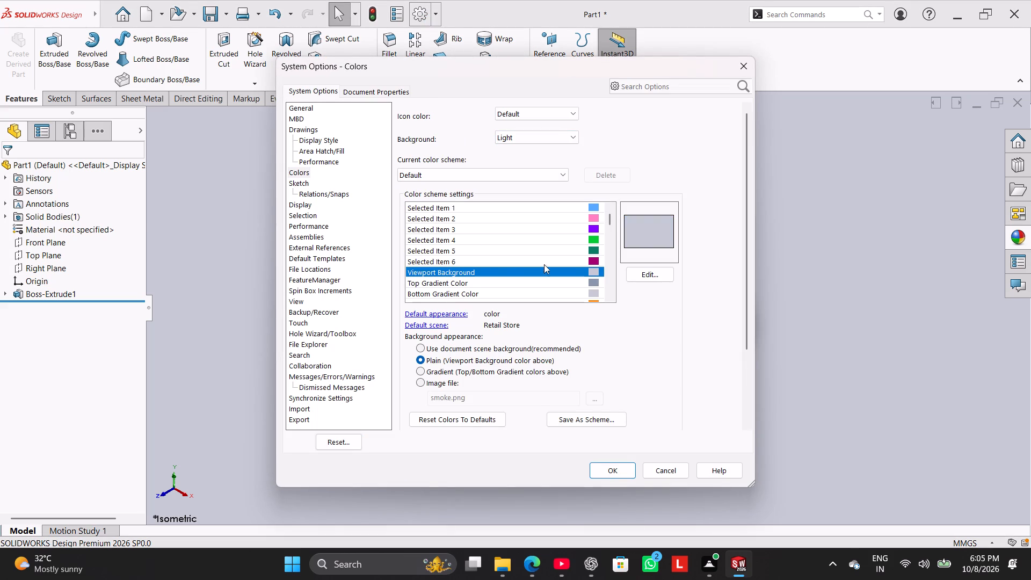
left_click(655, 269)
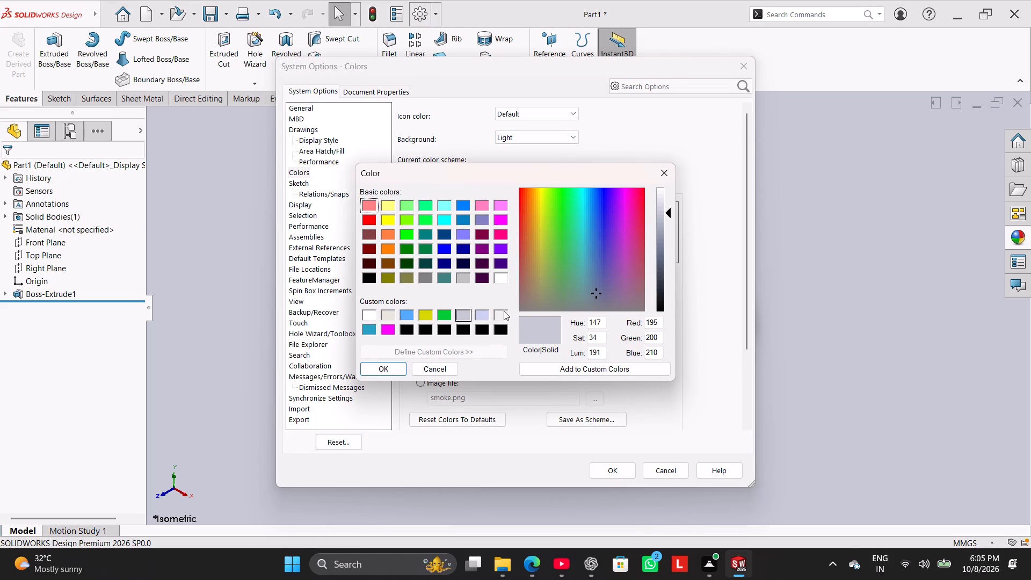
left_click(504, 277)
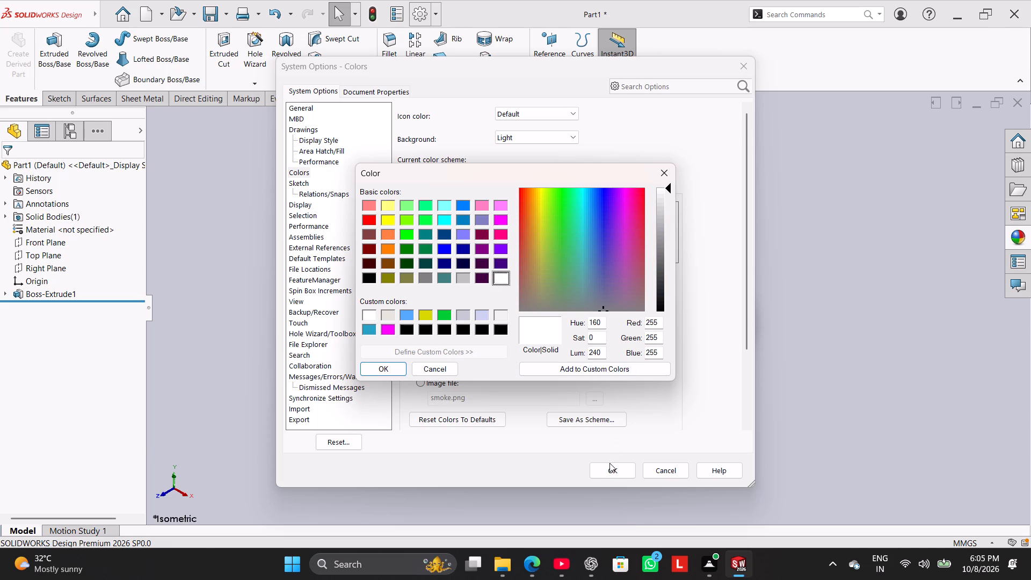
left_click(612, 468)
left_click(390, 373)
left_click(623, 469)
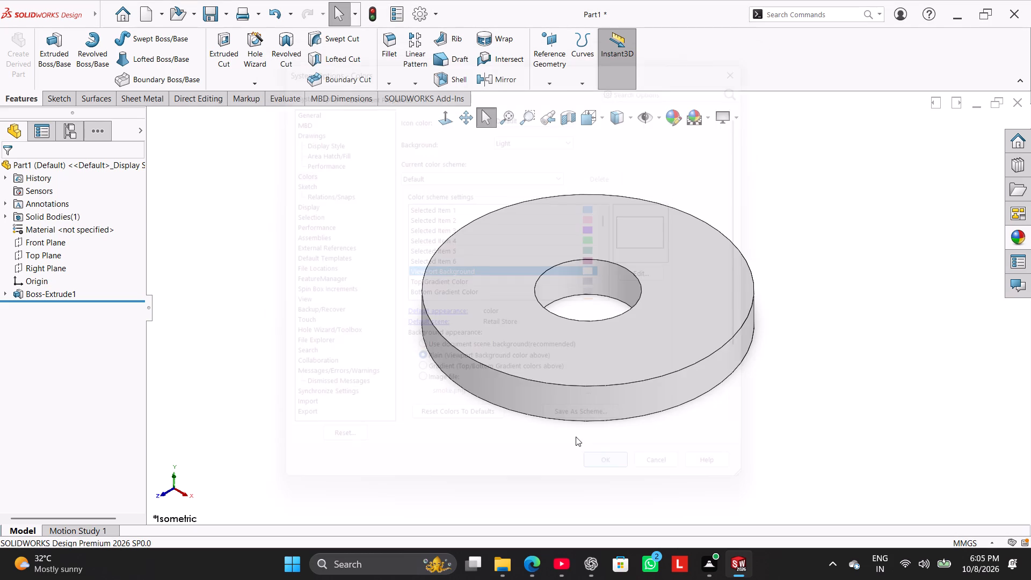
Remove the part-level appearance from the disc, starting from its extruded feature.
right_click_drag(352, 320, 511, 202)
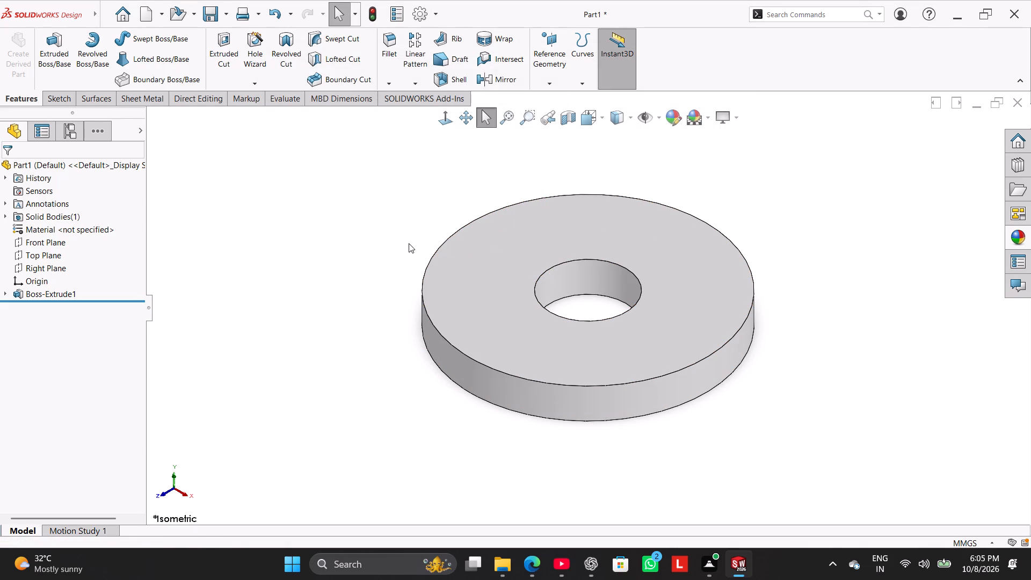
right_click(48, 294)
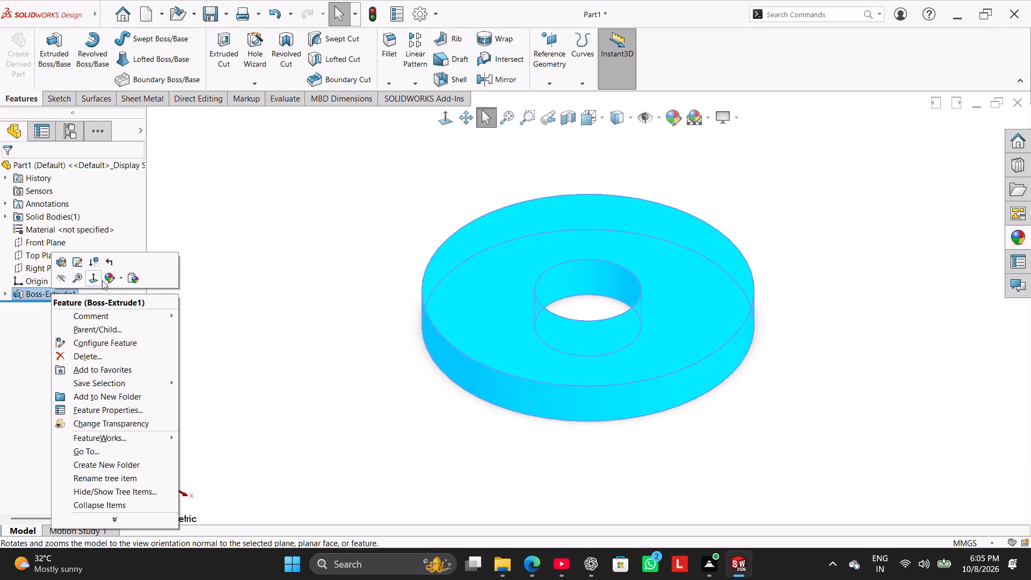
left_click(107, 275)
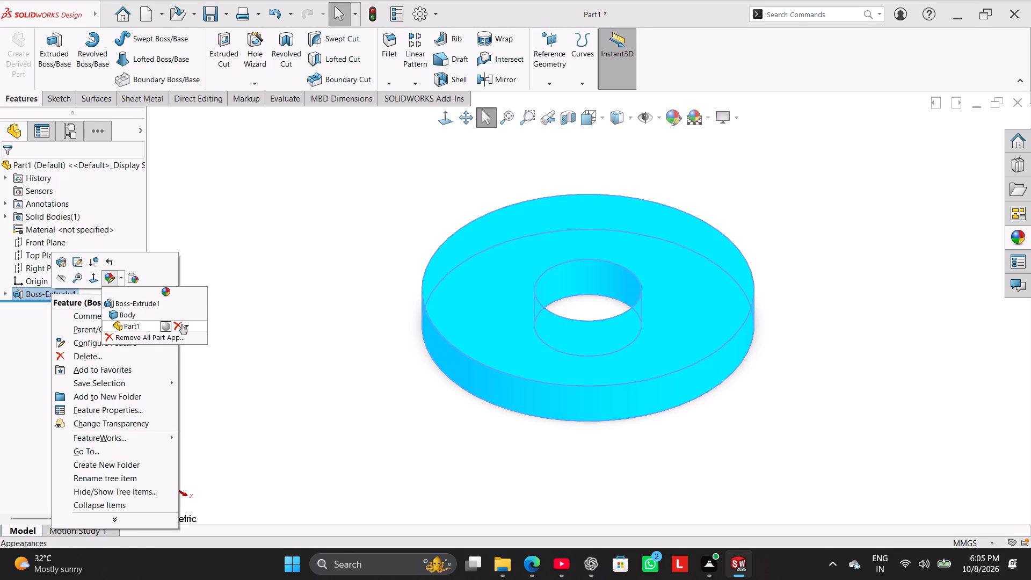
left_click(181, 324)
left_click_drag(248, 323, 258, 330)
right_click_drag(258, 330, 506, 157)
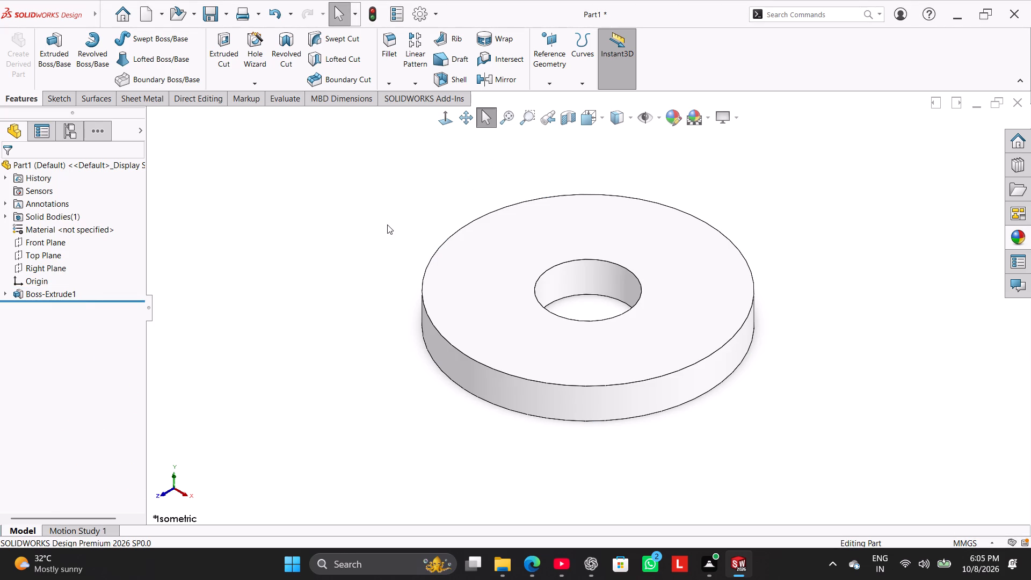
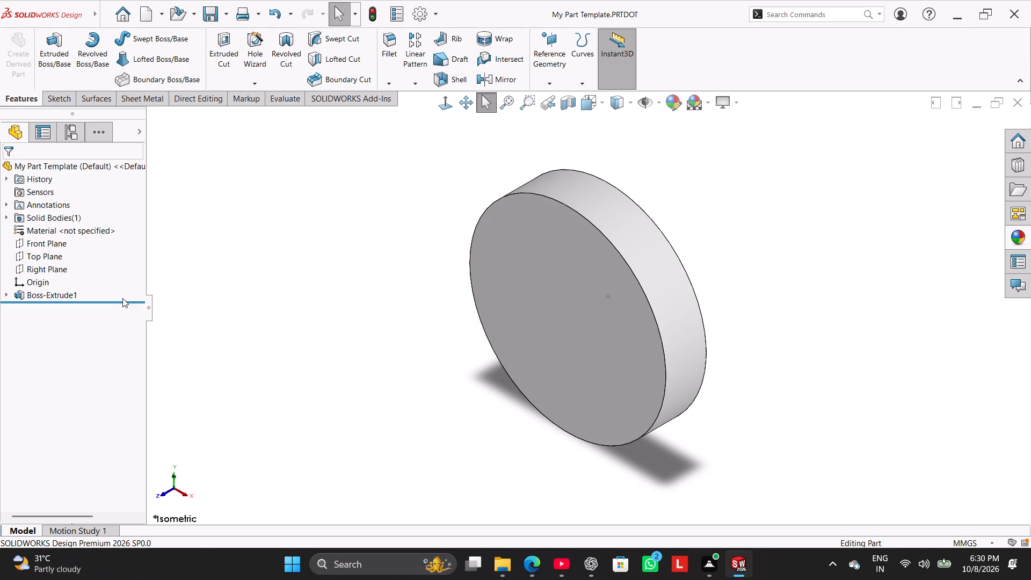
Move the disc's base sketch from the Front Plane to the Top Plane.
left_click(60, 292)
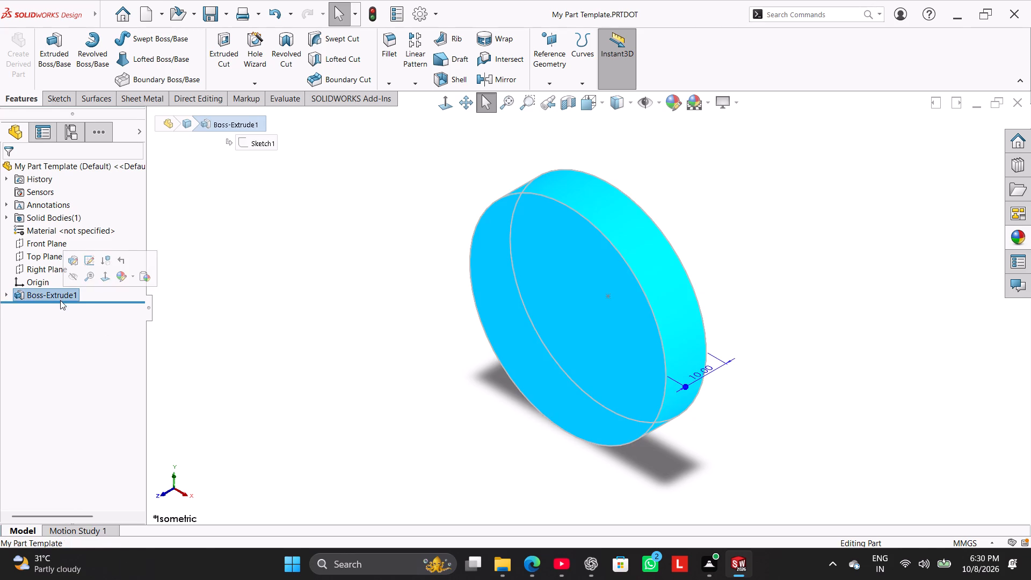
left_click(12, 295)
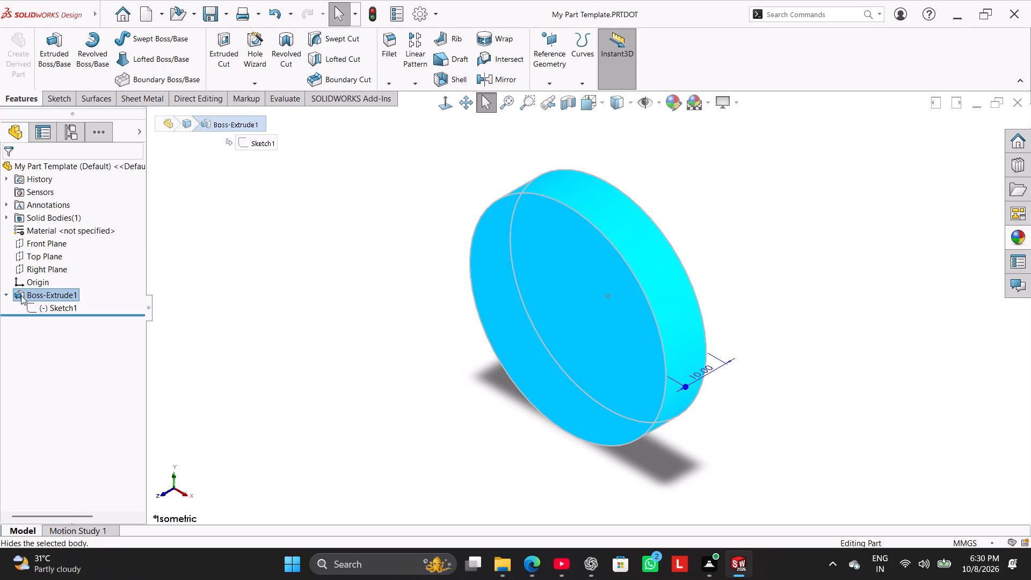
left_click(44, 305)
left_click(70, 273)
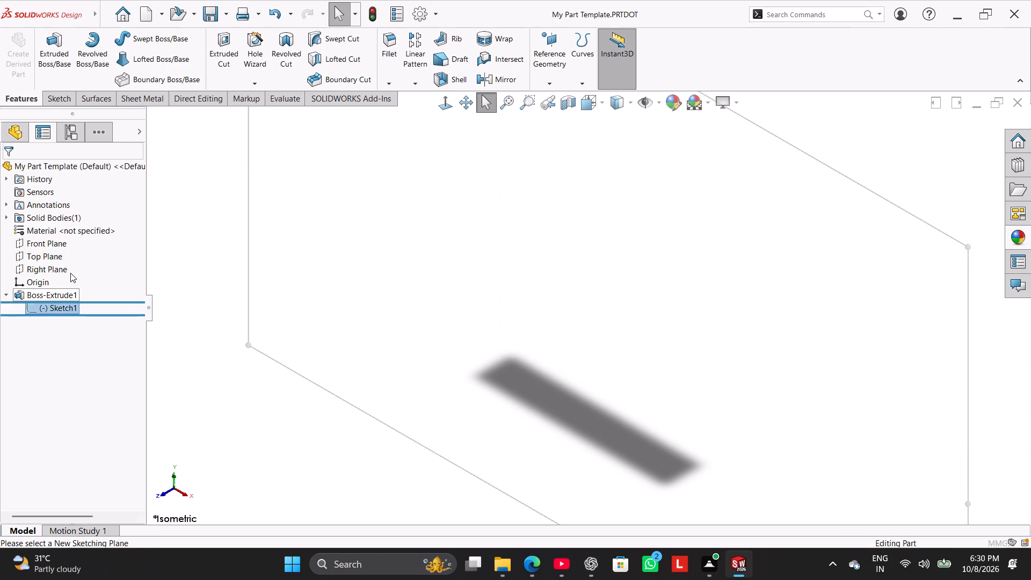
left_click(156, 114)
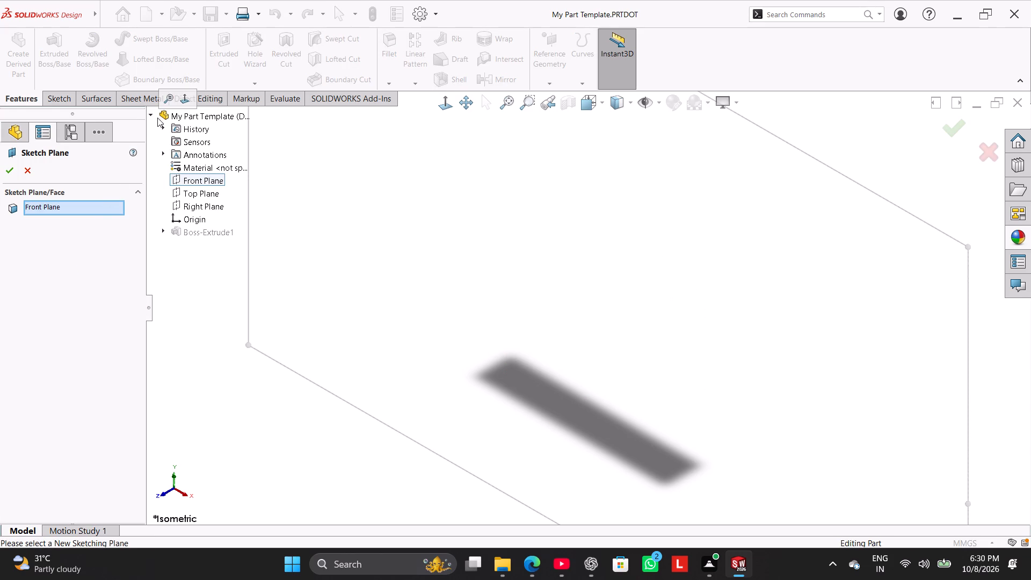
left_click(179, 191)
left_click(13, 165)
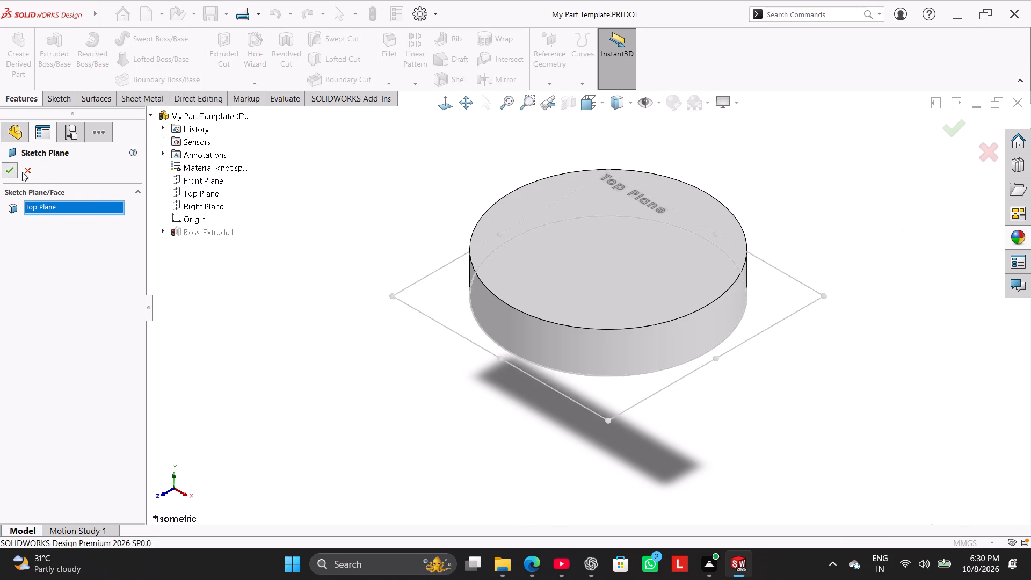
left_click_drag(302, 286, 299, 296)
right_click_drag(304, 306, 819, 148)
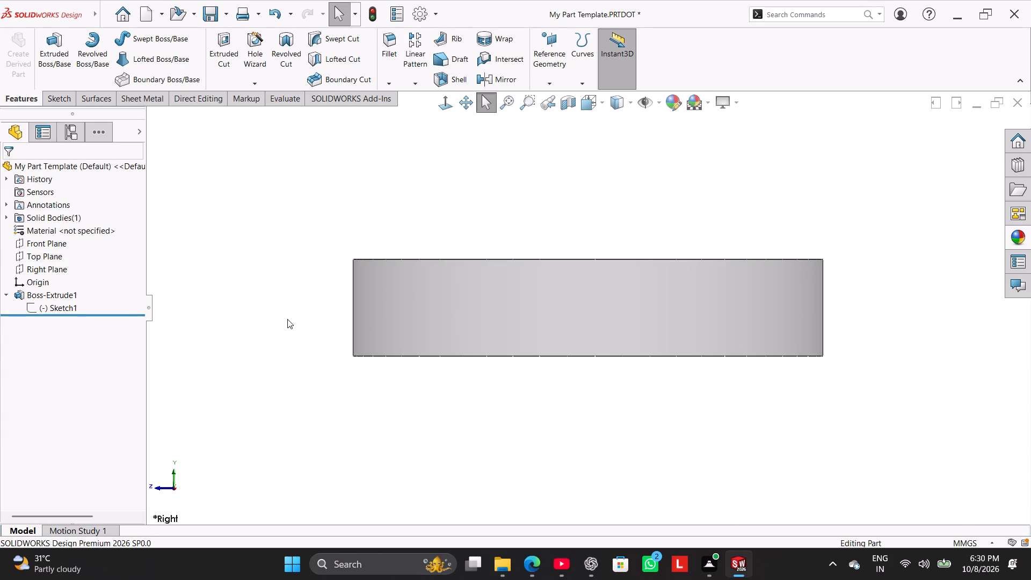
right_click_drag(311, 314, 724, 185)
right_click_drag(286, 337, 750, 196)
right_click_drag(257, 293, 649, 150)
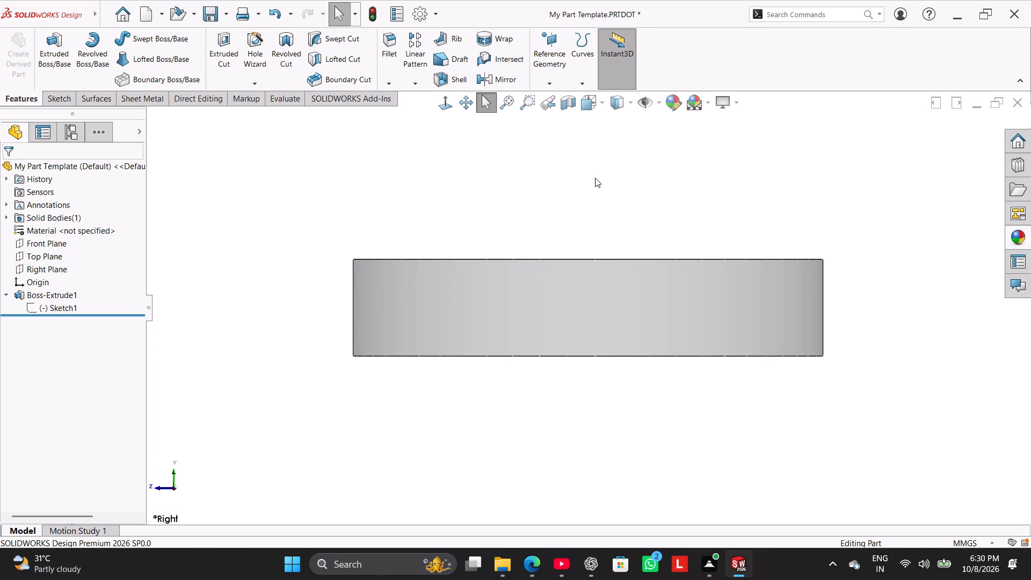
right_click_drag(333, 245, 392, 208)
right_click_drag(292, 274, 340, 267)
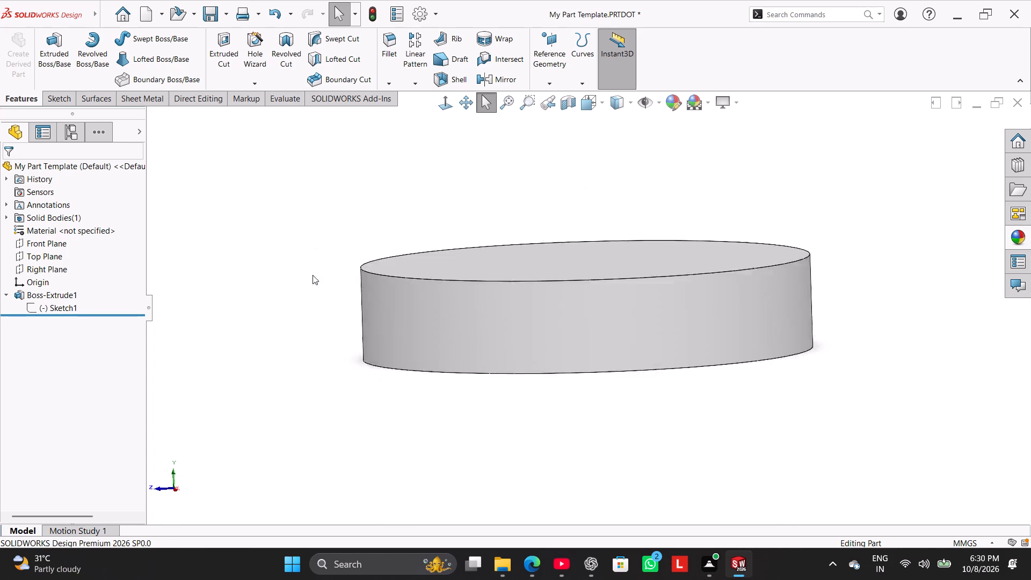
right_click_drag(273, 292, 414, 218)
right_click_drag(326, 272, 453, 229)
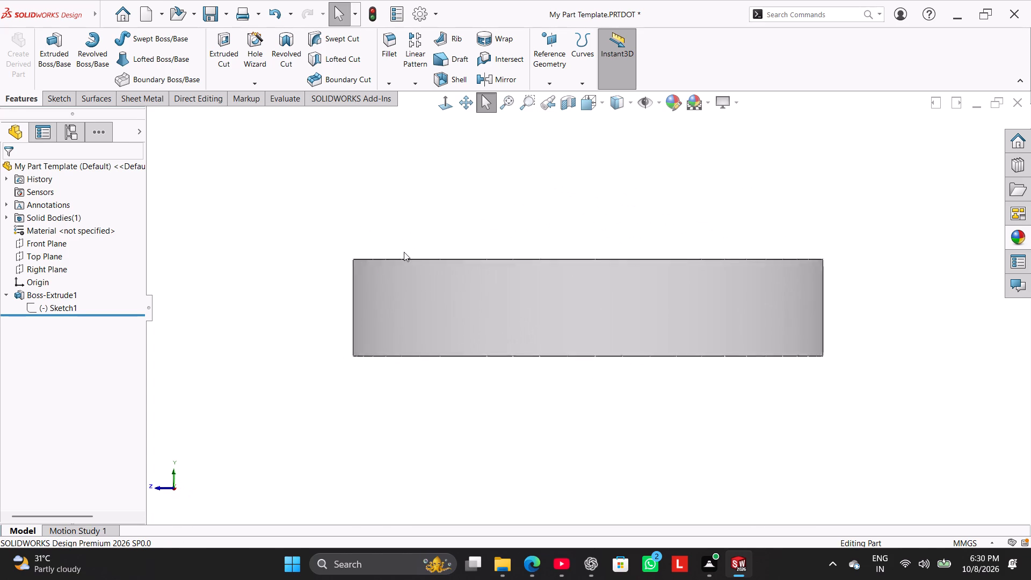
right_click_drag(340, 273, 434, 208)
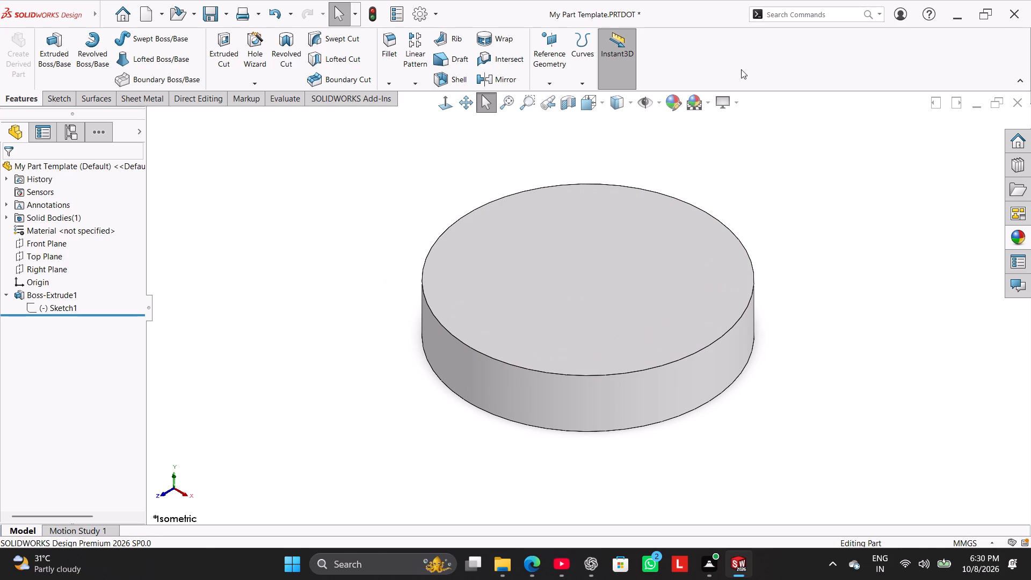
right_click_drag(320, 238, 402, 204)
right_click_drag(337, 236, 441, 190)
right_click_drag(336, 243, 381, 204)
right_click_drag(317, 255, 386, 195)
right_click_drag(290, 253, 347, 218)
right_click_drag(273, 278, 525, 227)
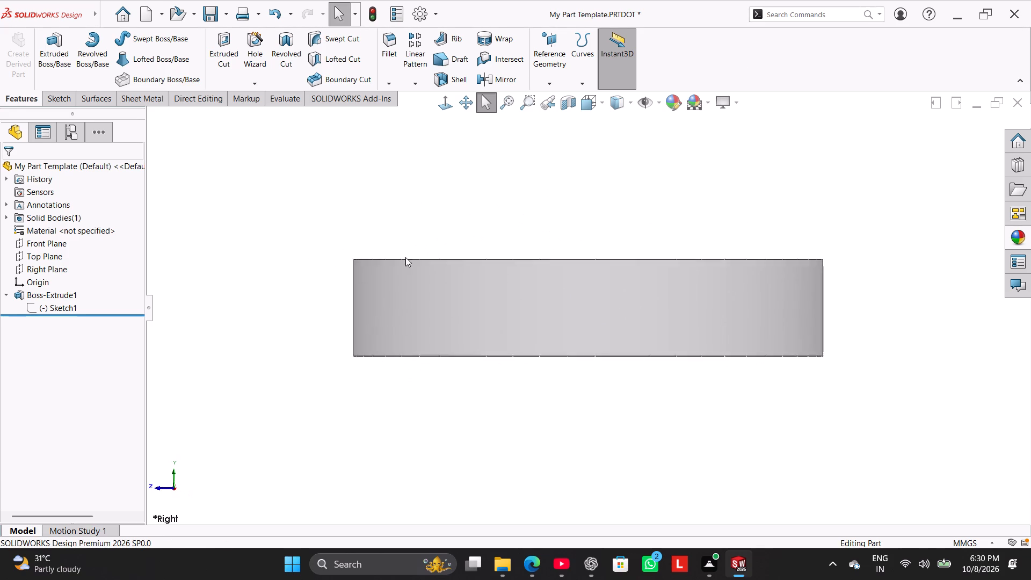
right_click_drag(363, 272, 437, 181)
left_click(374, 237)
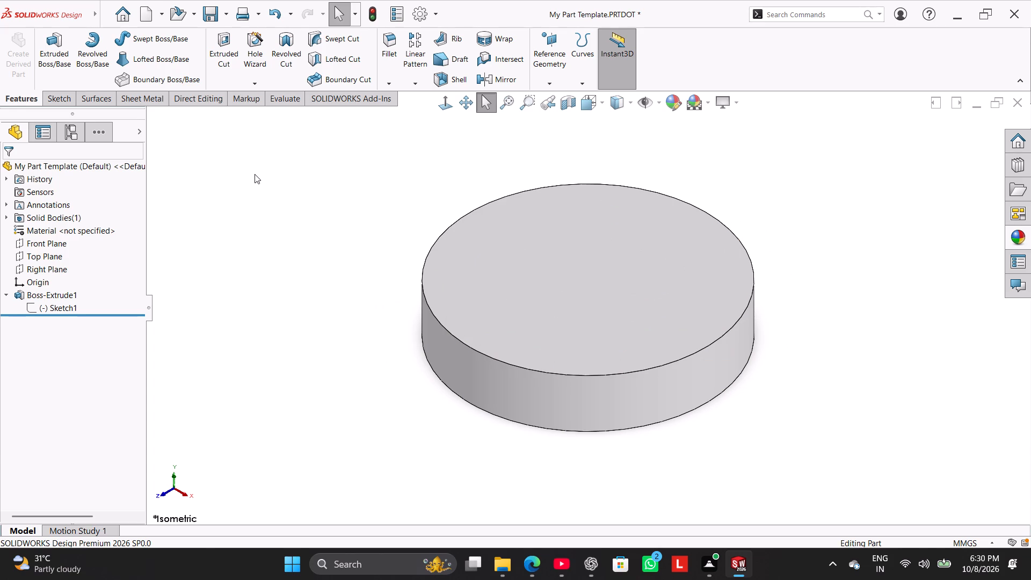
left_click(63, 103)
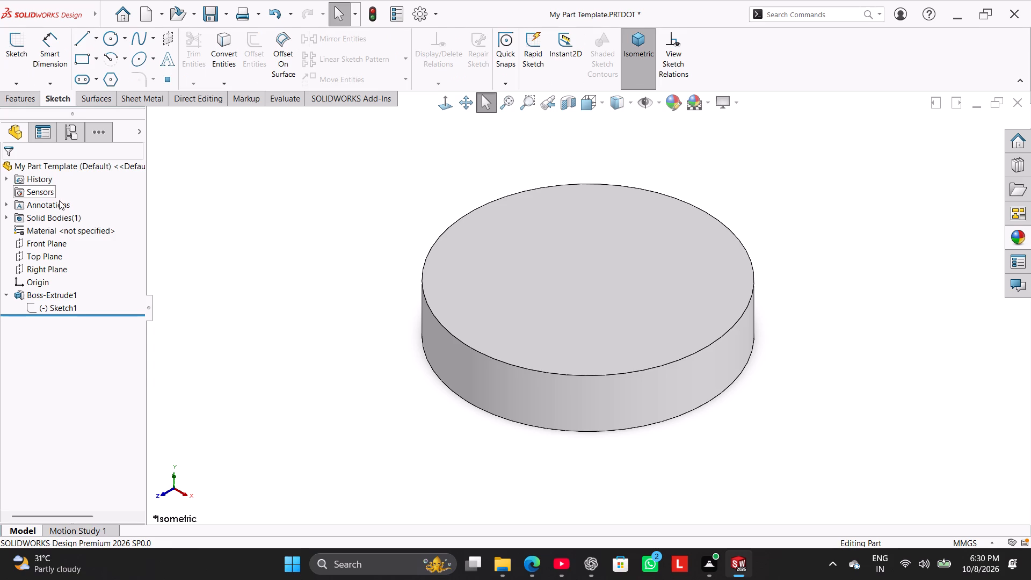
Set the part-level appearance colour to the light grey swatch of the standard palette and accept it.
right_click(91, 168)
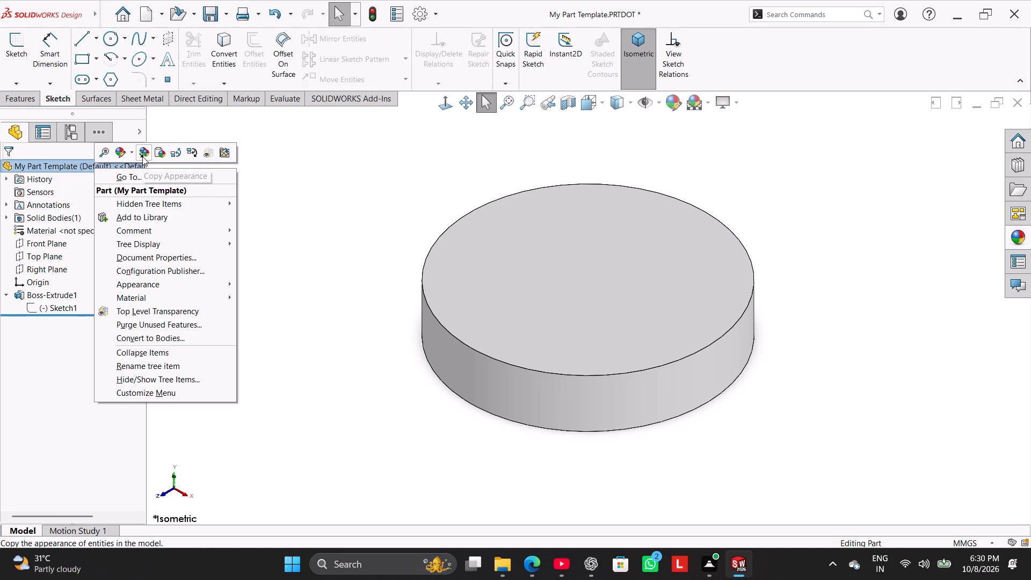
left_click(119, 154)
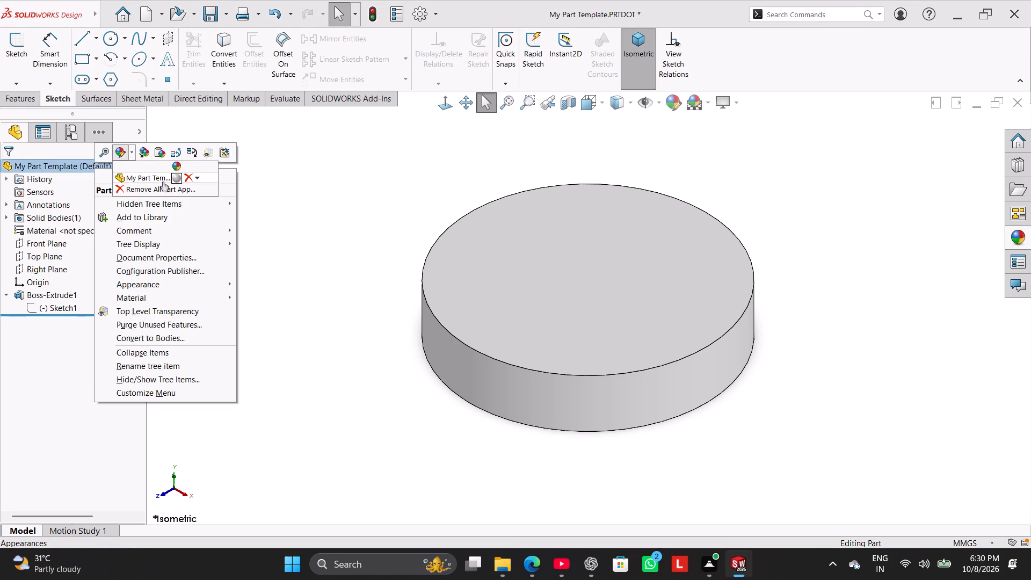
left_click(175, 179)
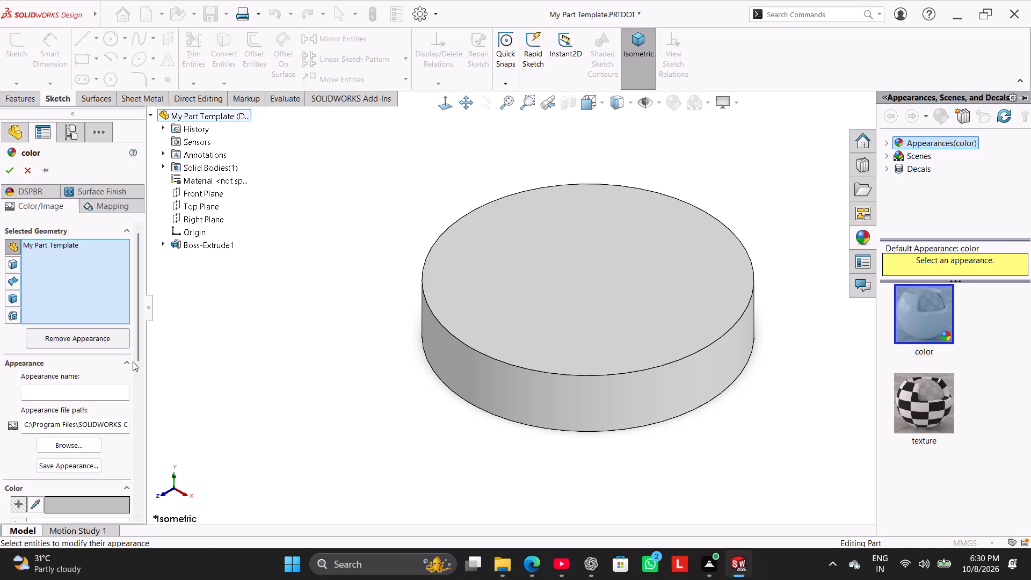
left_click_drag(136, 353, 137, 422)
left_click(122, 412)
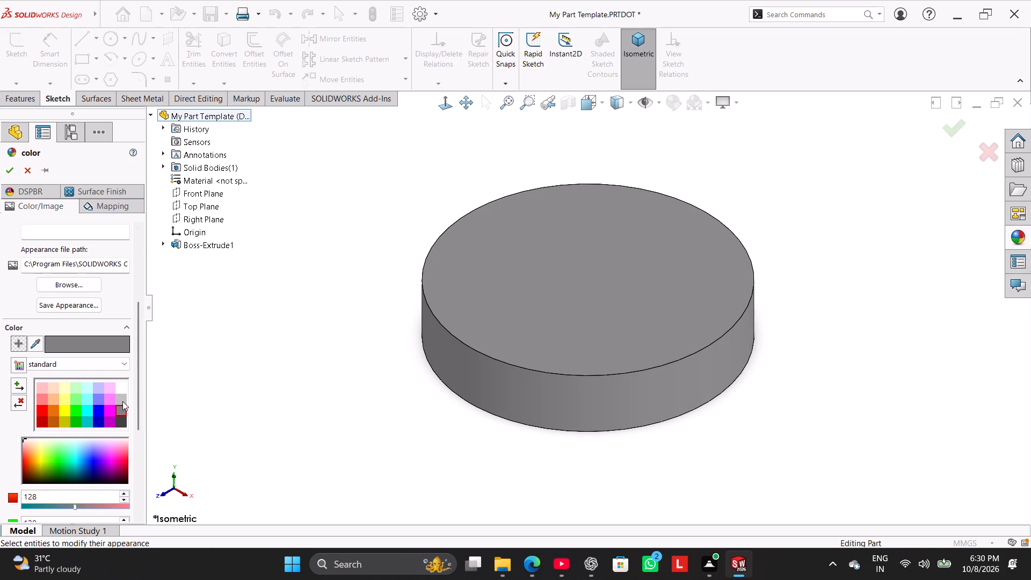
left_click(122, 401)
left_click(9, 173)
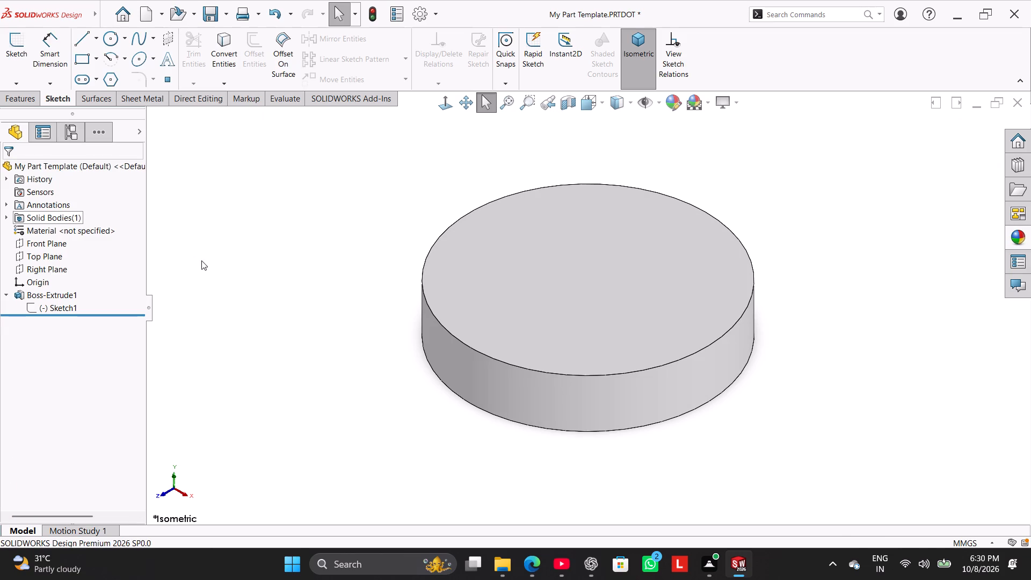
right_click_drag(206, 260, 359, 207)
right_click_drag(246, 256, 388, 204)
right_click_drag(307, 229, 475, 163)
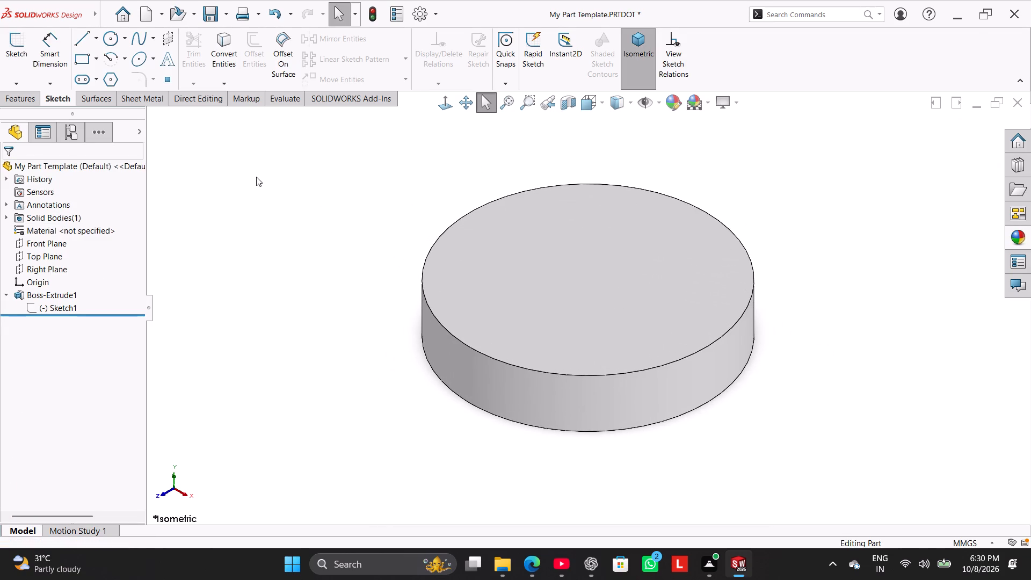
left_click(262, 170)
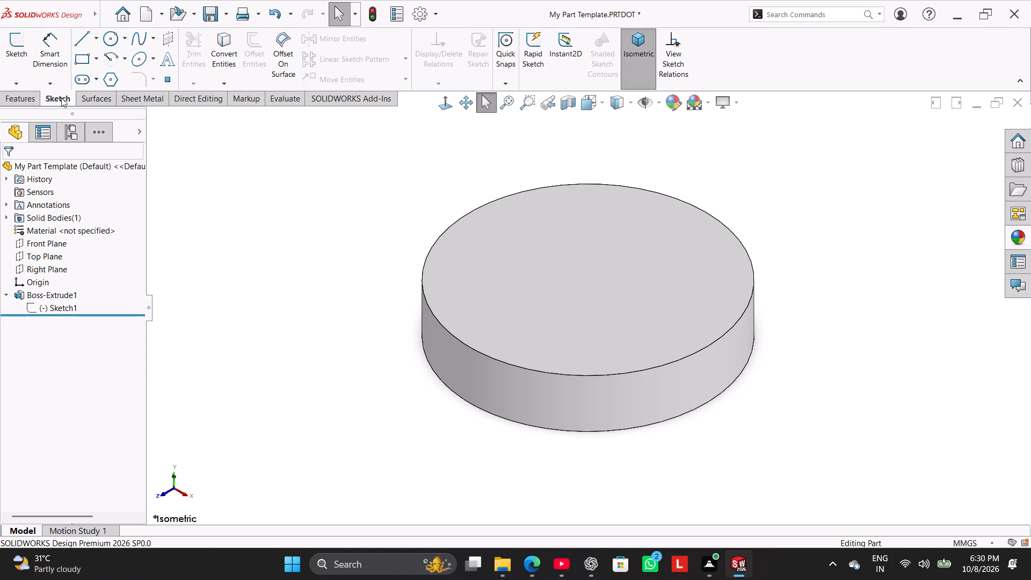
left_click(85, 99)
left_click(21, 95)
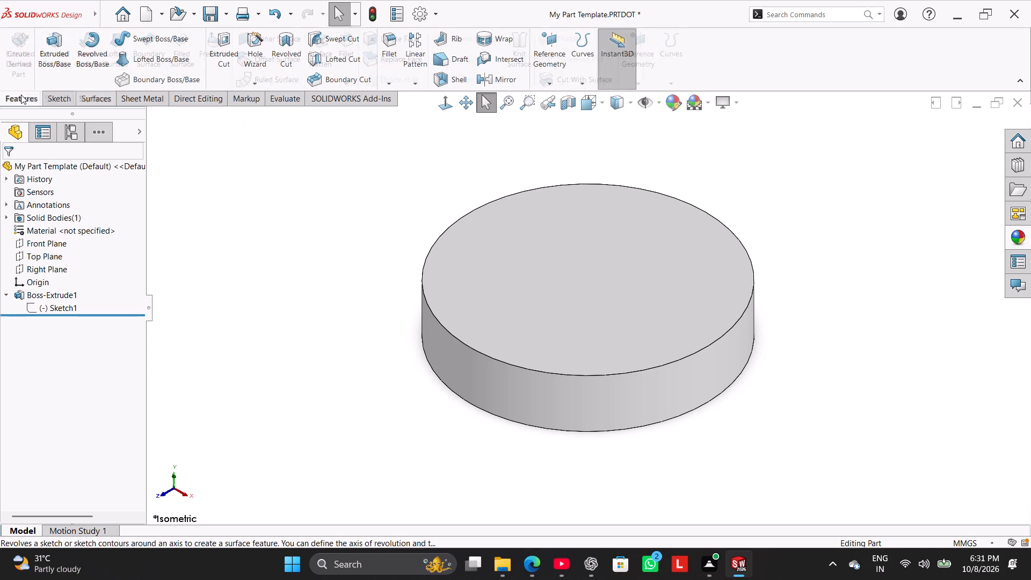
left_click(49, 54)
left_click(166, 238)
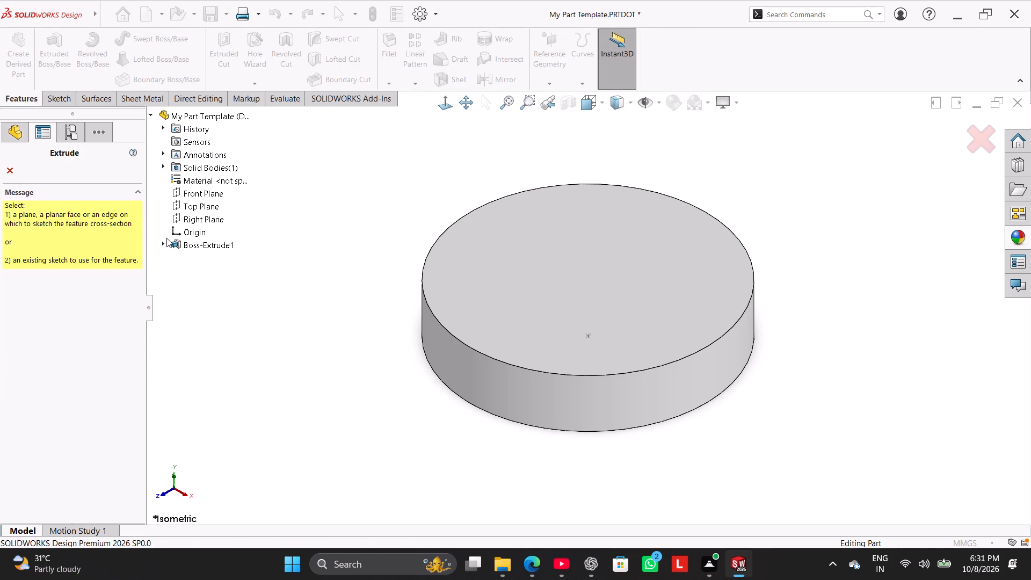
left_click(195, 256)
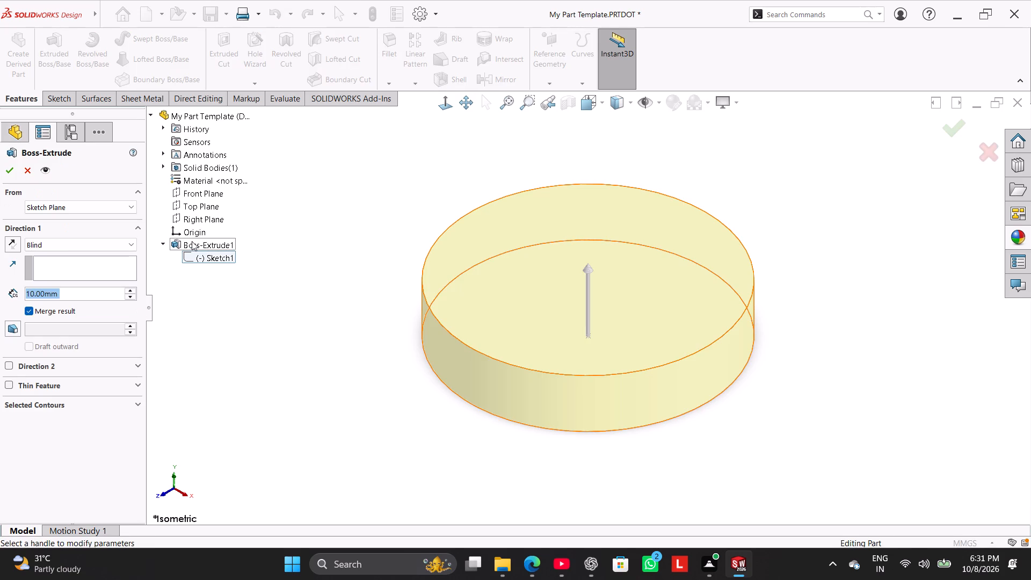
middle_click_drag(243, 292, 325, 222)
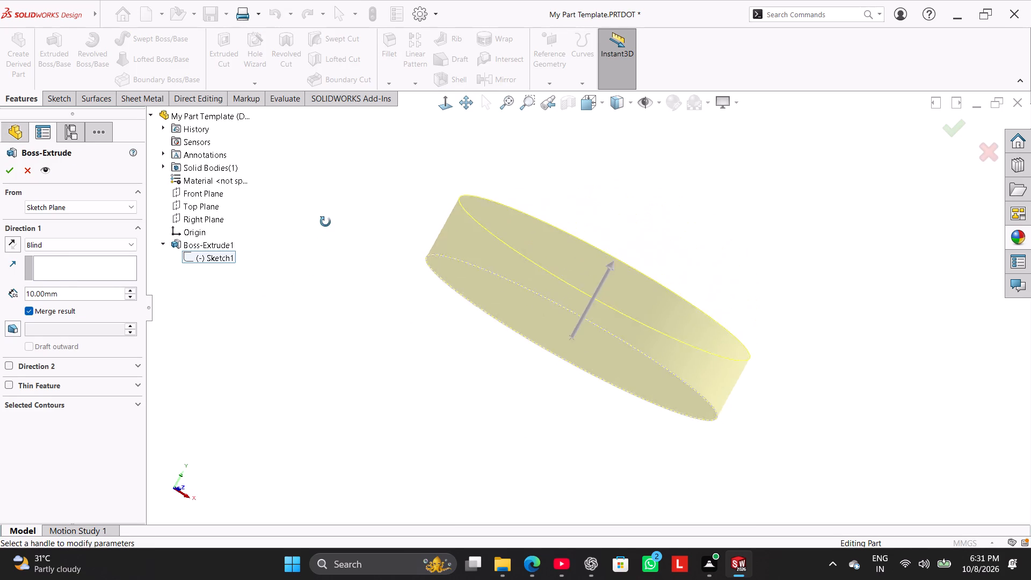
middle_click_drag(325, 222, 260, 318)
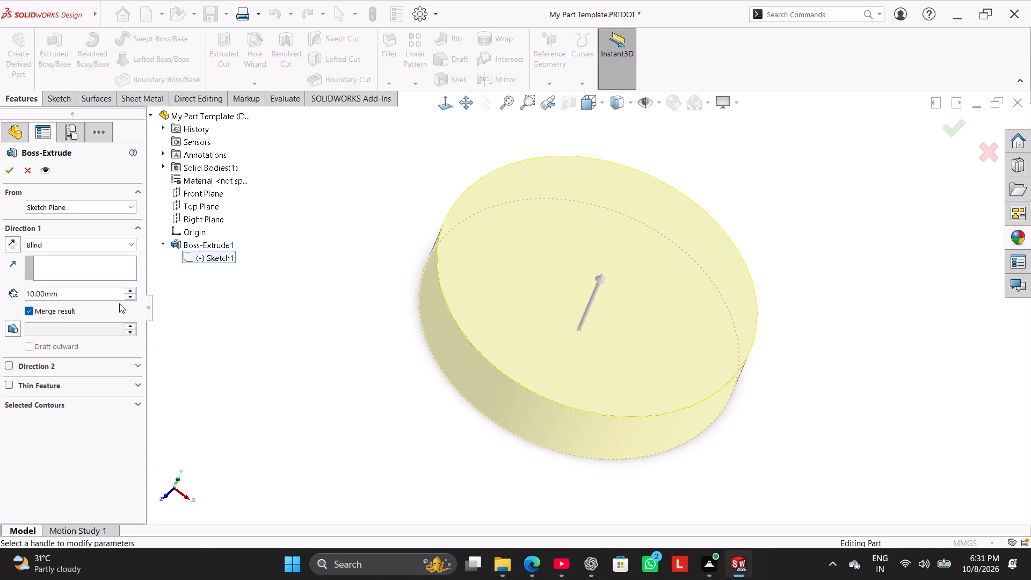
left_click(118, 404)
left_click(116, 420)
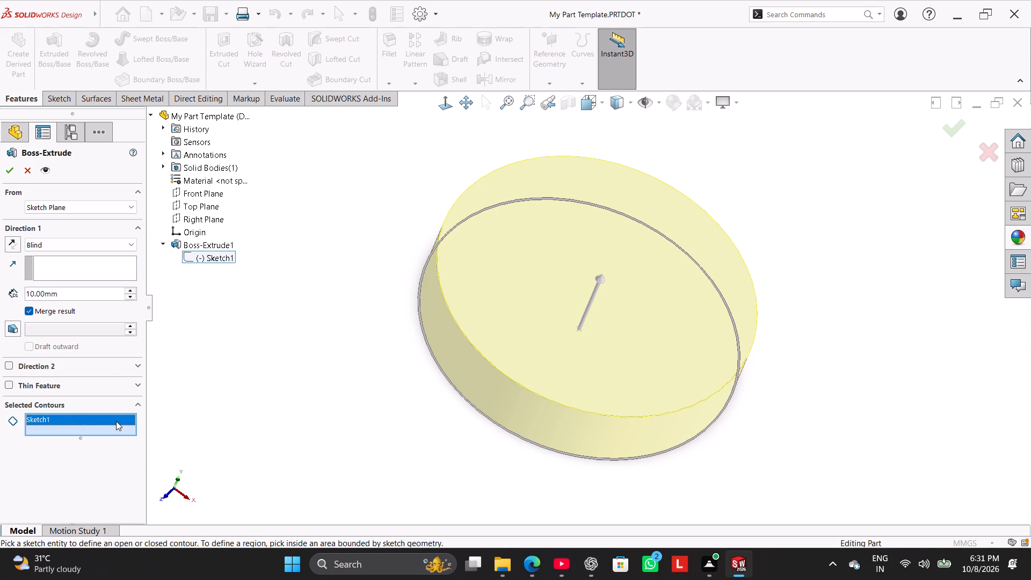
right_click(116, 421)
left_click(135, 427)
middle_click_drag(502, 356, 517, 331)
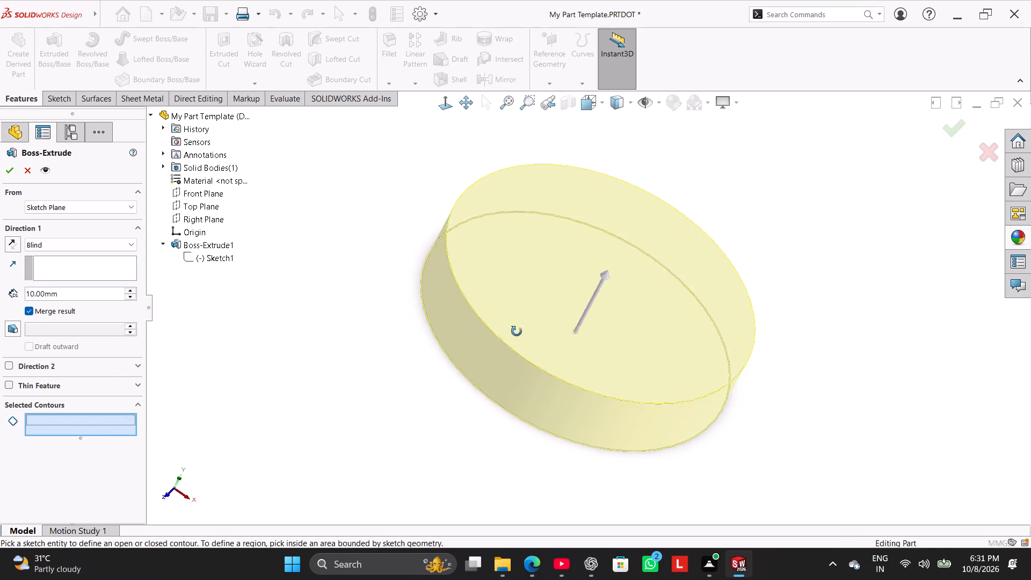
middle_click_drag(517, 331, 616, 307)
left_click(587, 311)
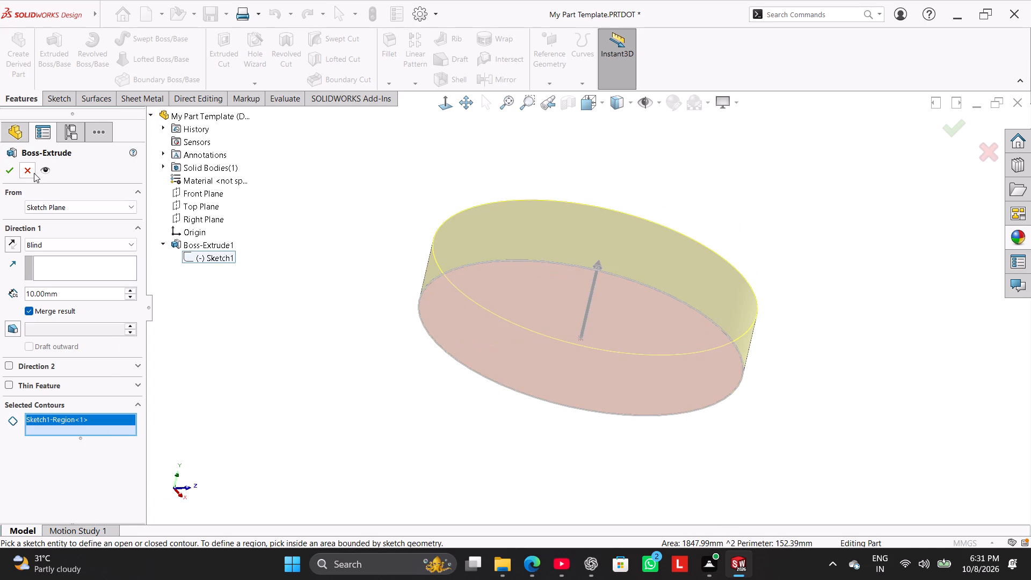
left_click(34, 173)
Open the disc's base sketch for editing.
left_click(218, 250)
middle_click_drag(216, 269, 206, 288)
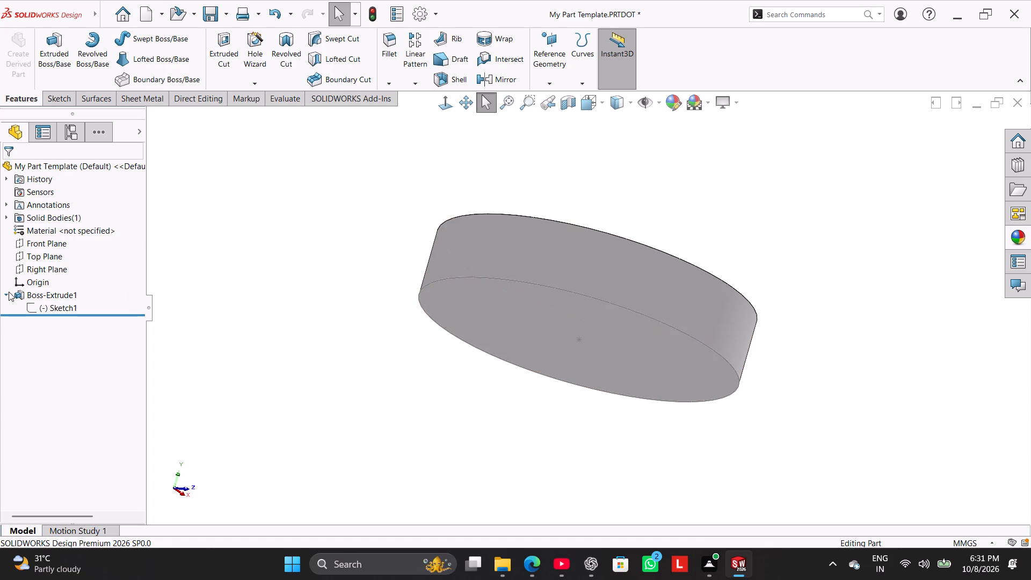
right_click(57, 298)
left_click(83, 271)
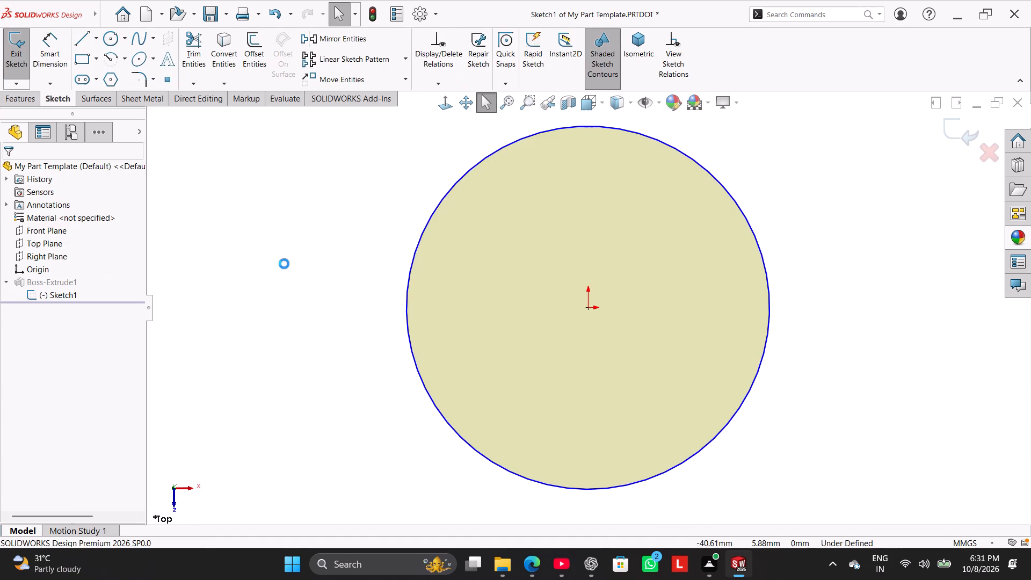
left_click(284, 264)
Undo the recent changes back through the sketch-plane move, restoring the disc's base sketch to the Front Plane.
key("ctrl+z")
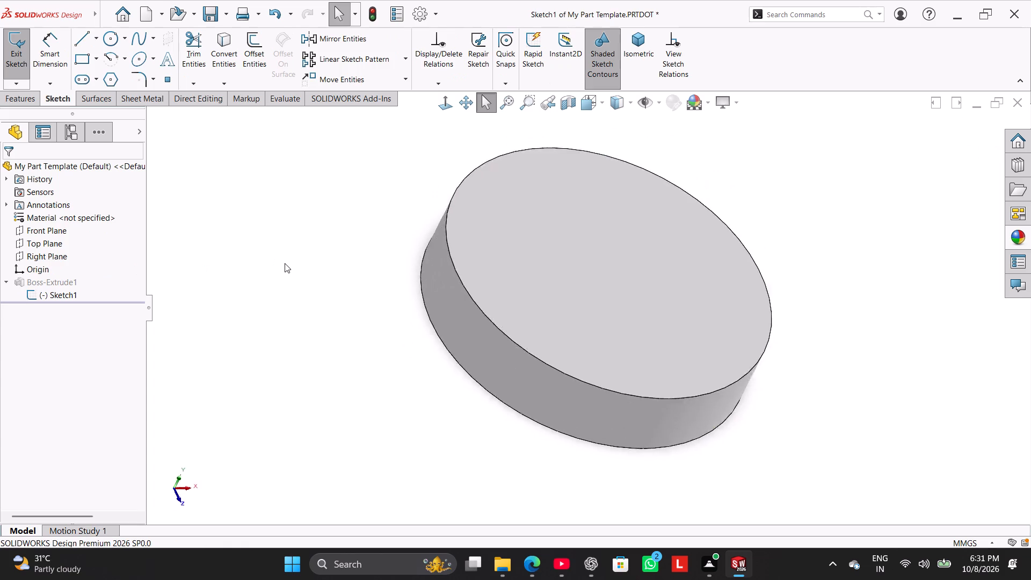
key("ctrl+z")
key("ctrl+z")
key("ctrl+z")
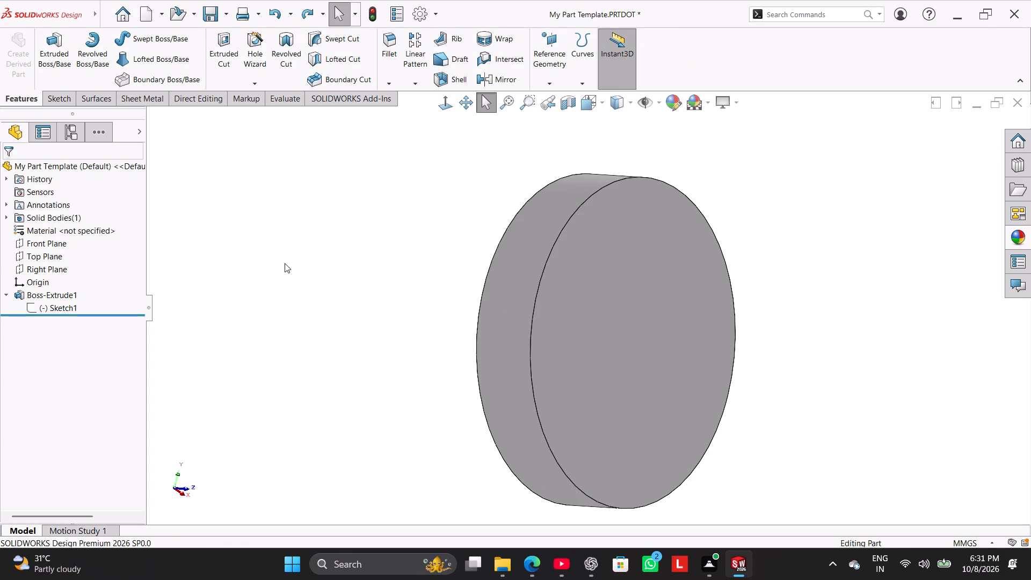
Close the part template document without saving its changes and return to Part1.
key("ctrl+z")
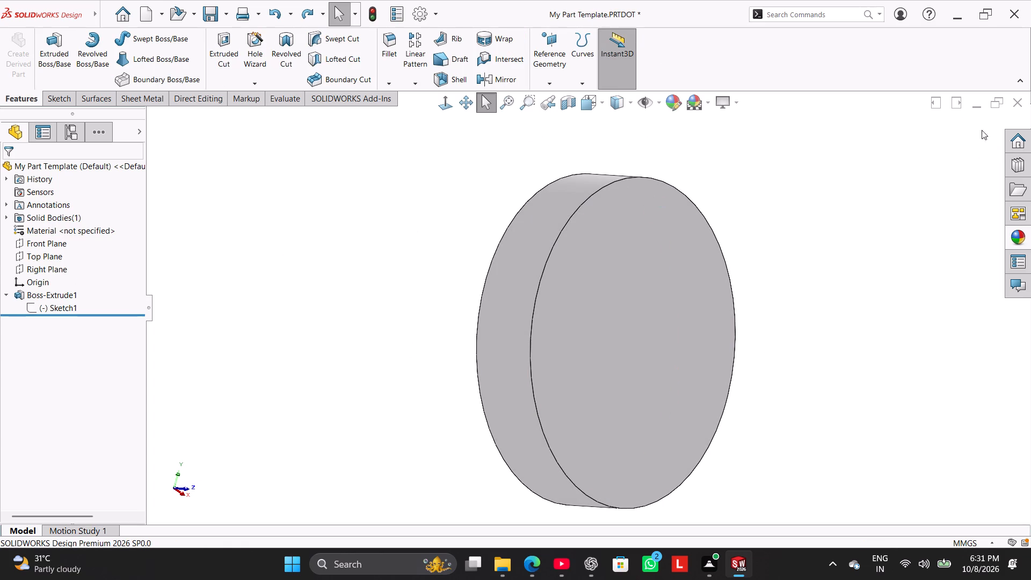
left_click(1017, 104)
left_click(530, 291)
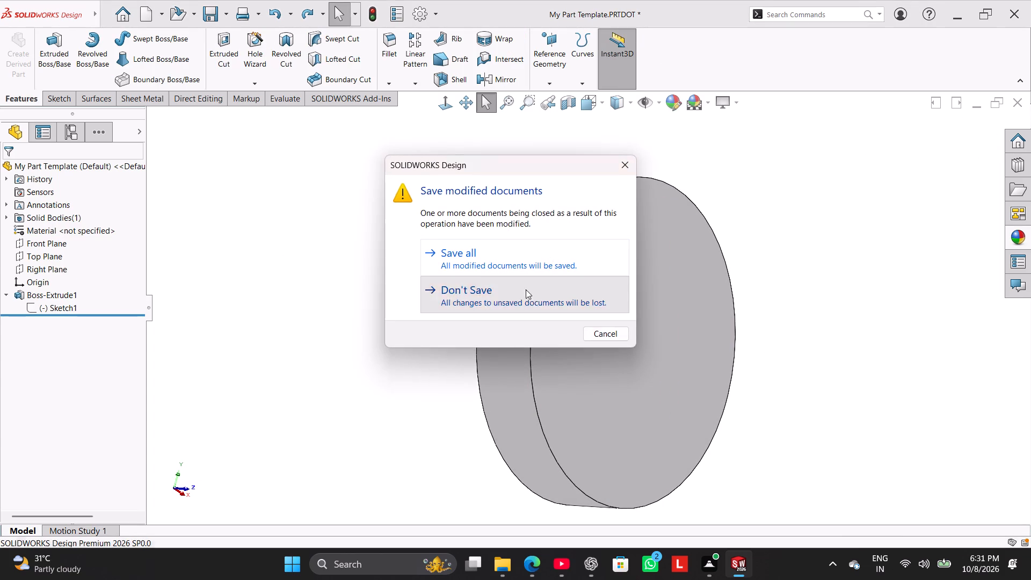
left_click(333, 242)
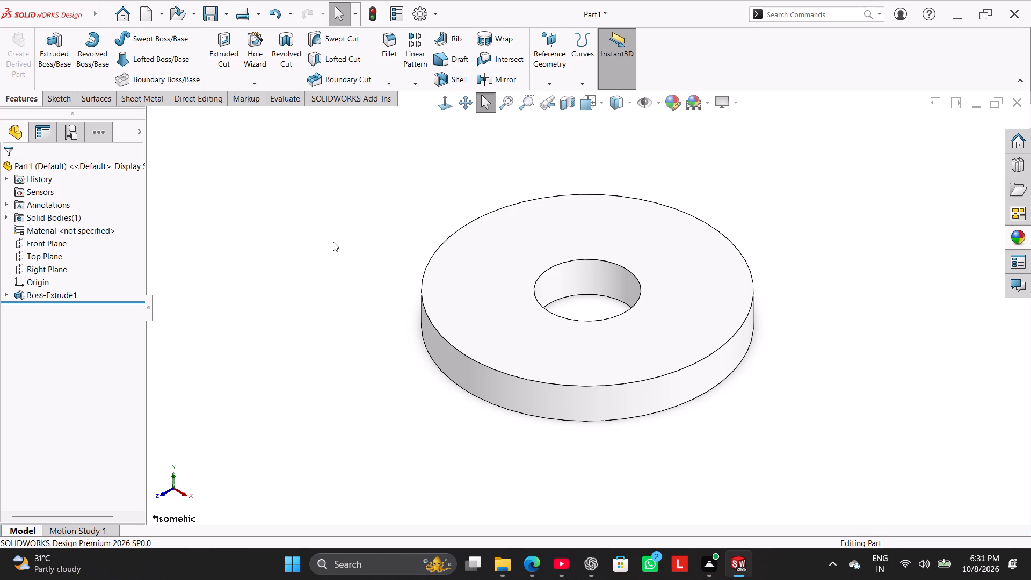
Set the whole part's appearance colour to the light grey swatch of the standard palette and accept it.
right_click(120, 169)
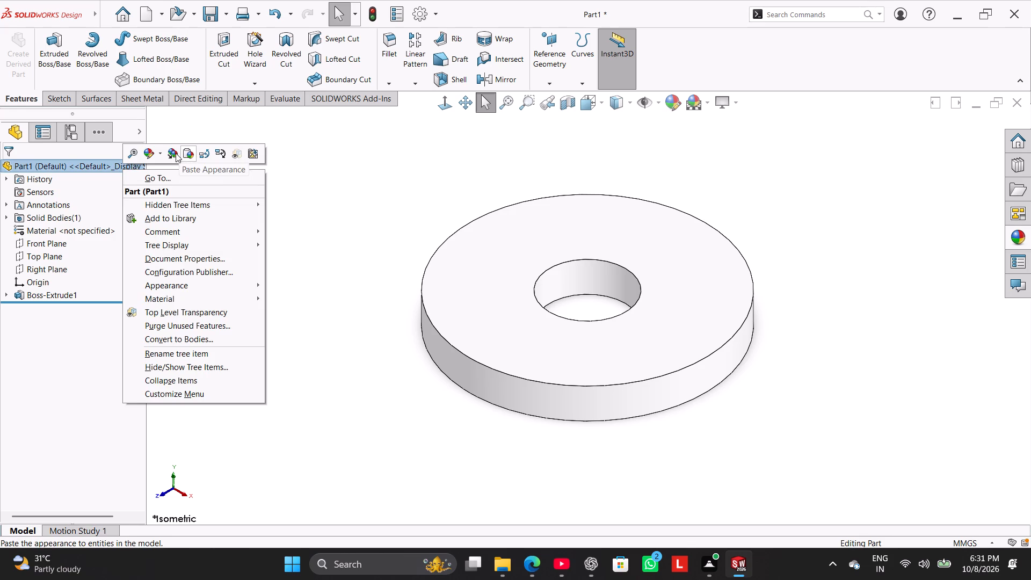
left_click(156, 153)
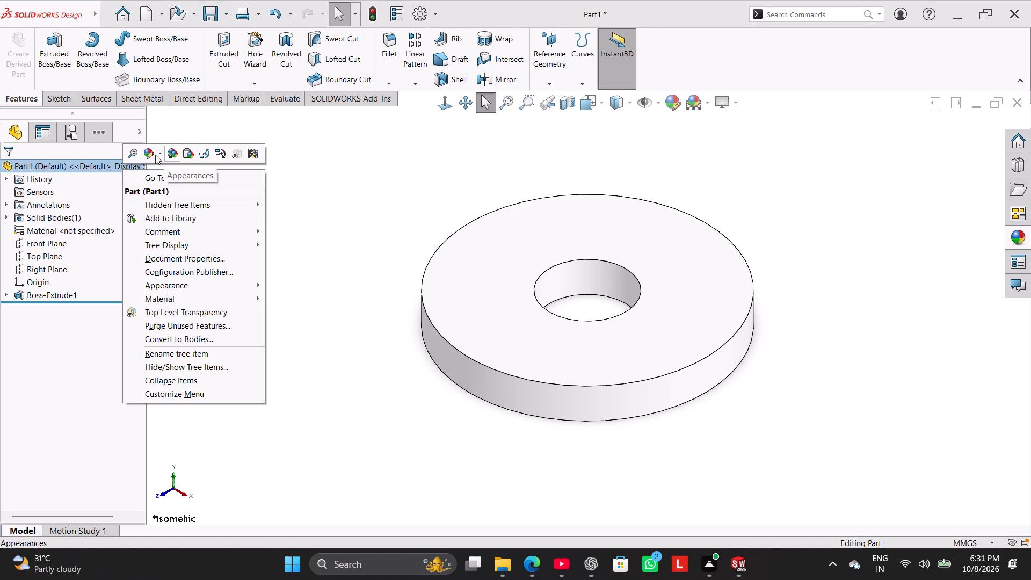
left_click(150, 153)
left_click(148, 153)
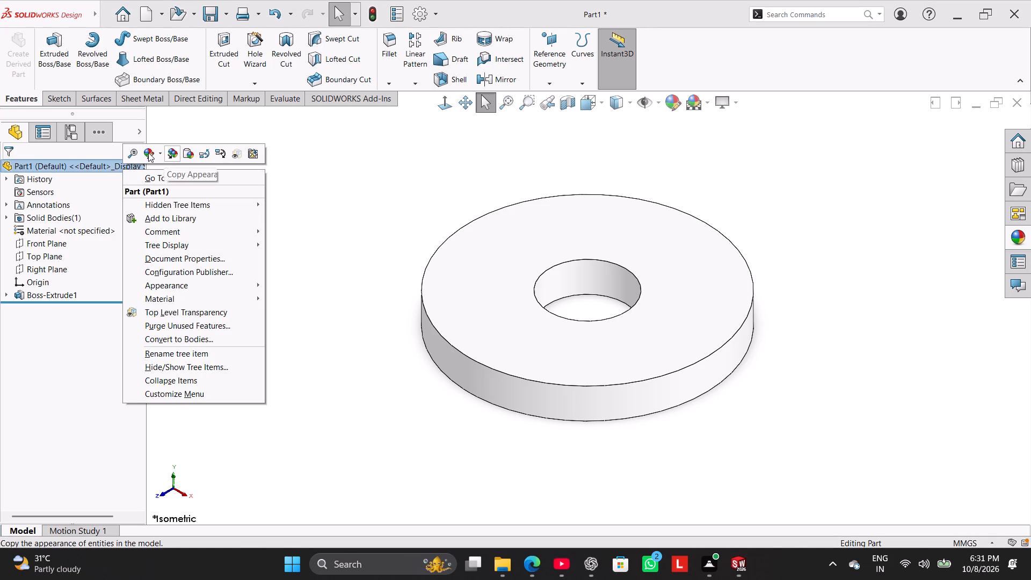
left_click(149, 152)
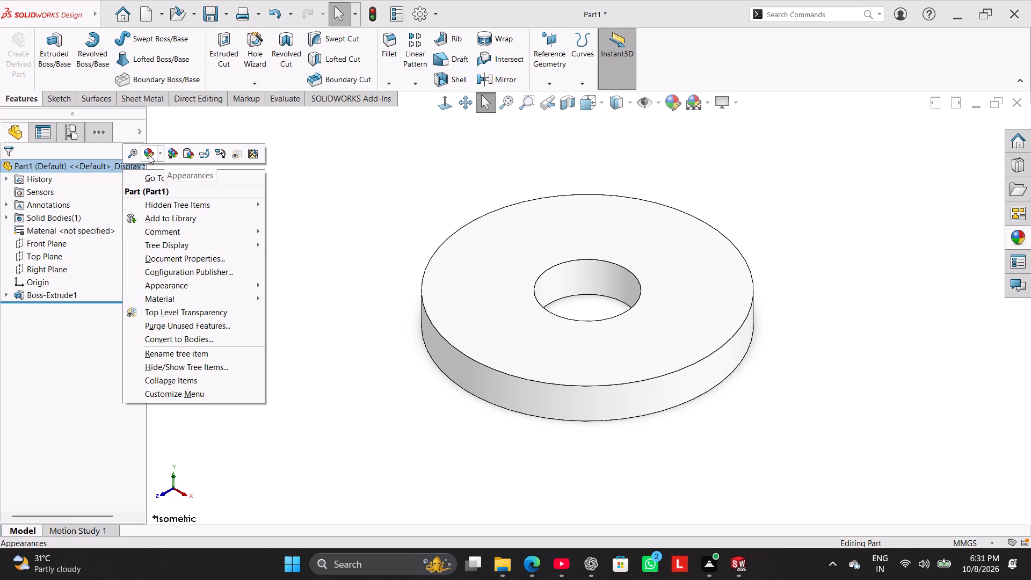
left_click(201, 181)
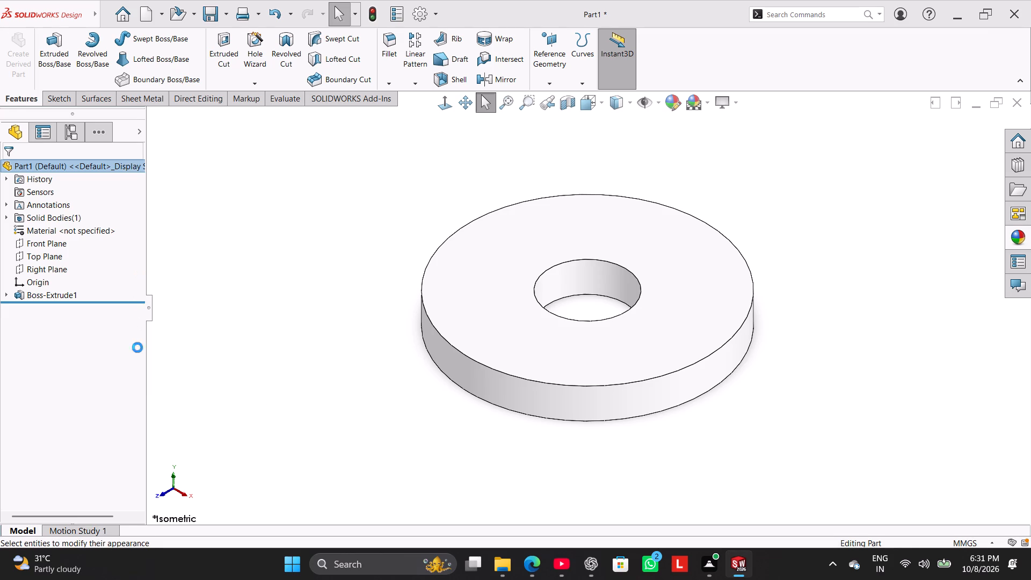
left_click_drag(135, 341, 135, 362)
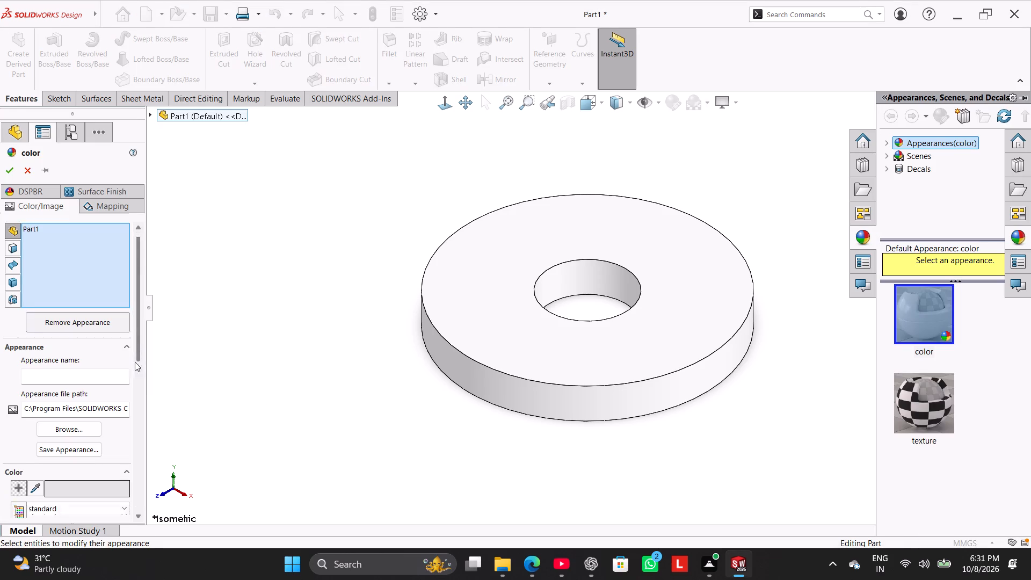
left_click_drag(135, 362, 131, 402)
left_click(119, 413)
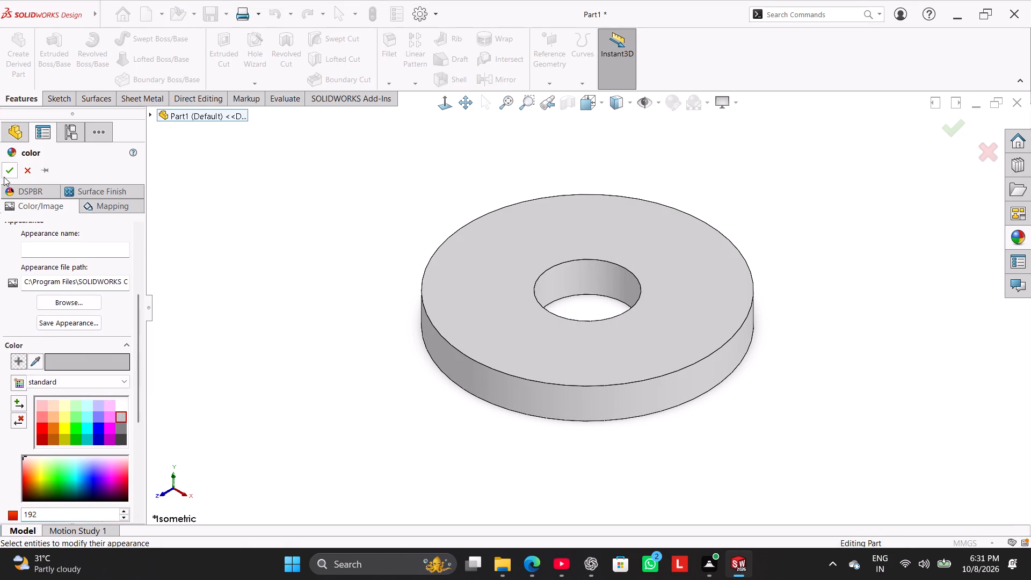
left_click(7, 172)
left_click(230, 246)
Start an extruded boss that reuses Sketch4, the existing sketch of the disc's base extrusion.
right_click_drag(217, 267, 545, 185)
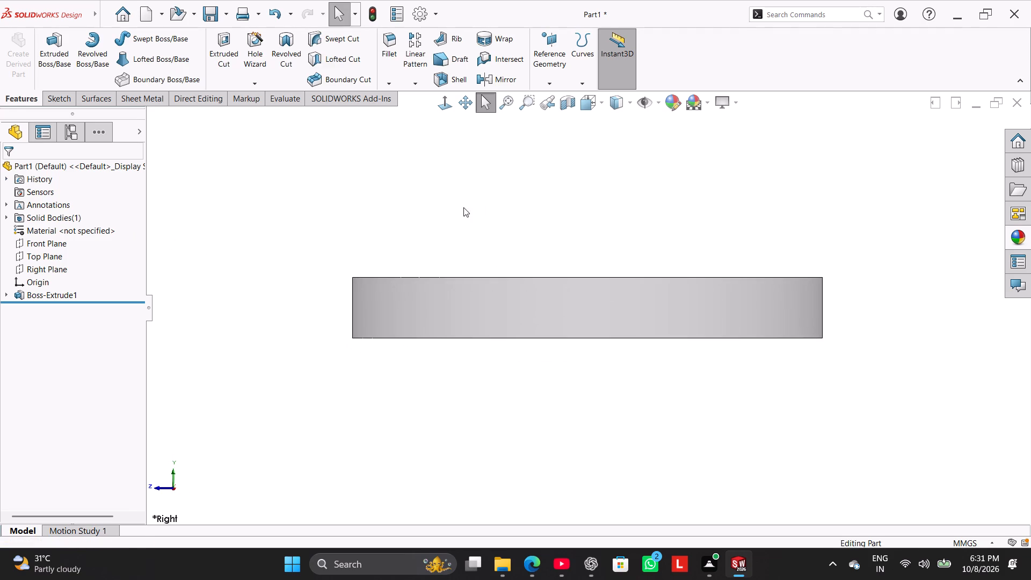
right_click_drag(309, 238, 499, 167)
right_click_drag(382, 235, 510, 174)
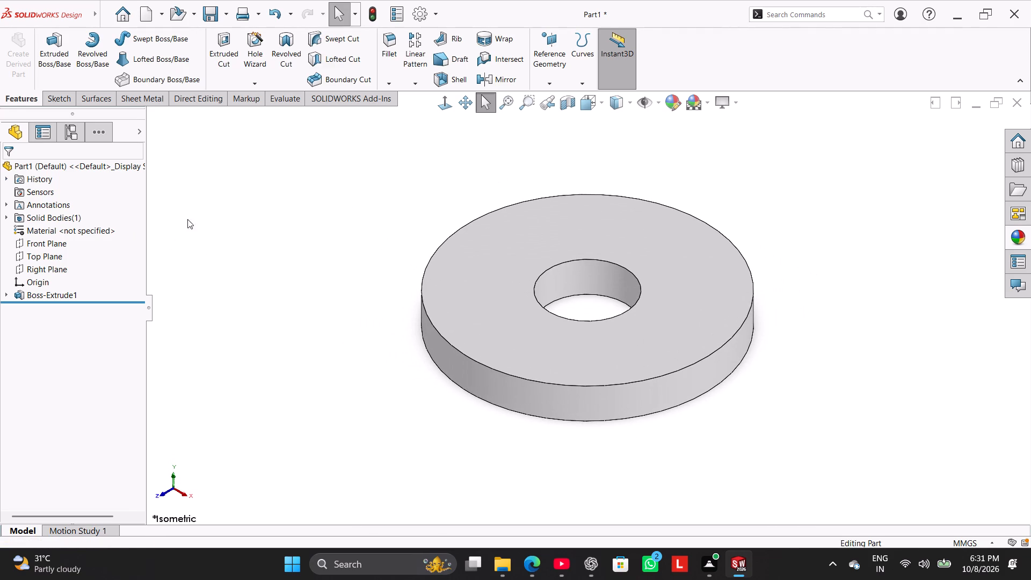
right_click(27, 293)
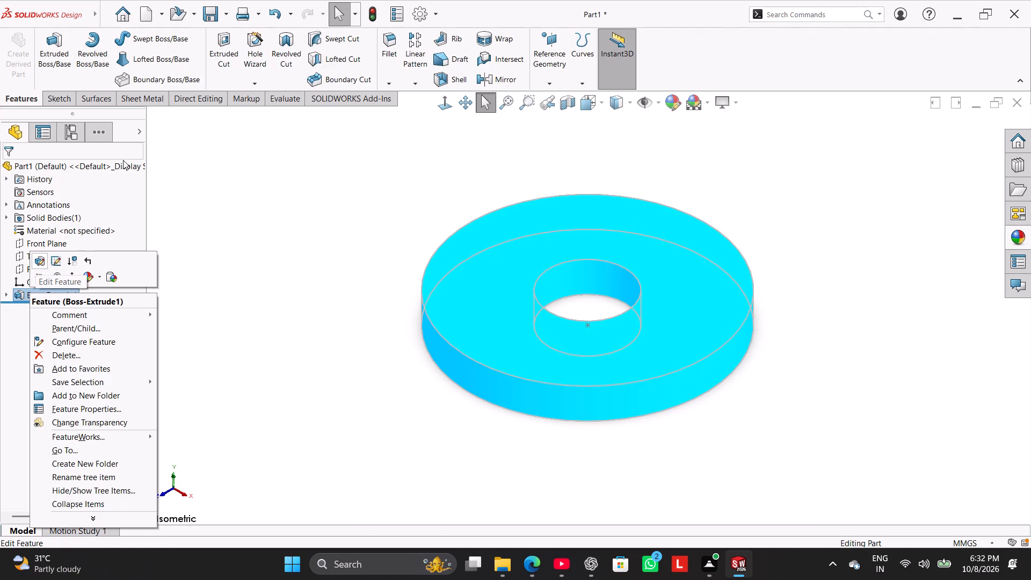
left_click(147, 122)
left_click(72, 63)
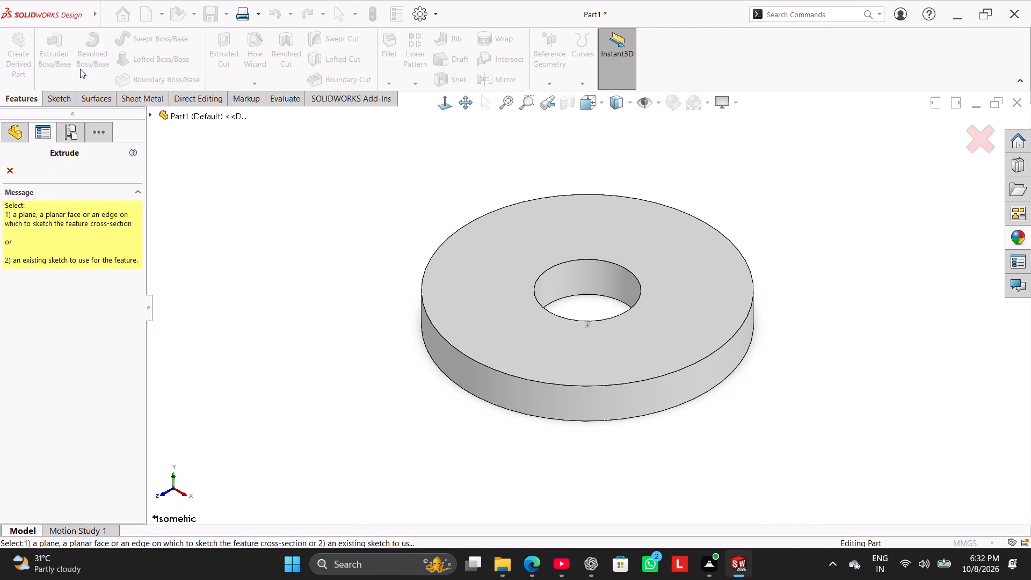
left_click(151, 115)
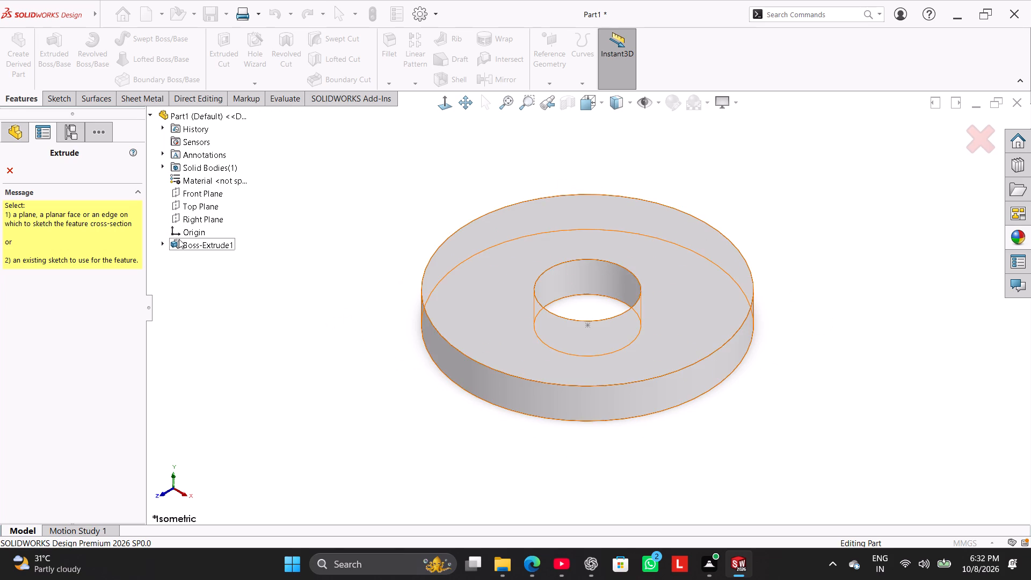
left_click(179, 244)
left_click(163, 238)
left_click(194, 260)
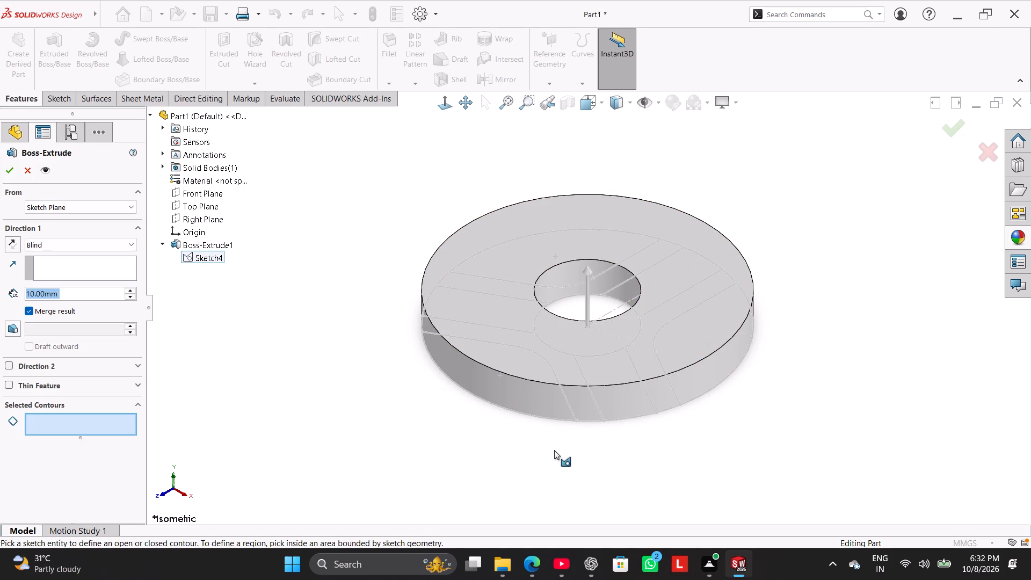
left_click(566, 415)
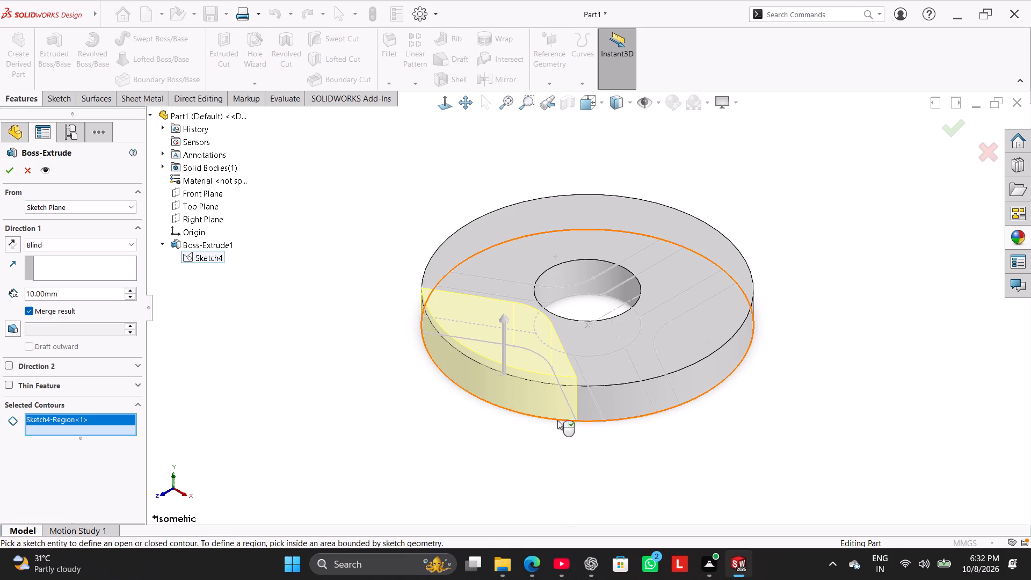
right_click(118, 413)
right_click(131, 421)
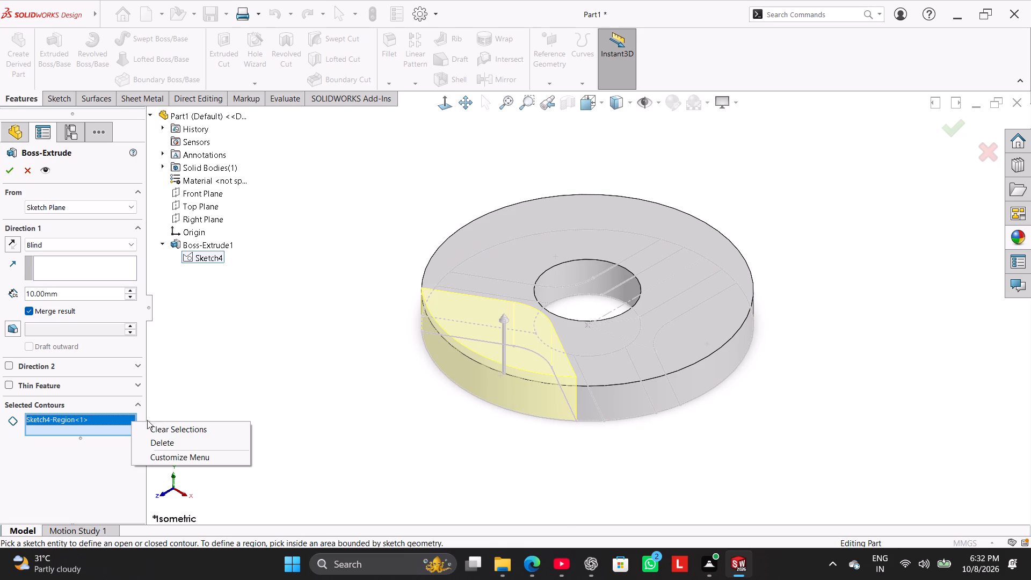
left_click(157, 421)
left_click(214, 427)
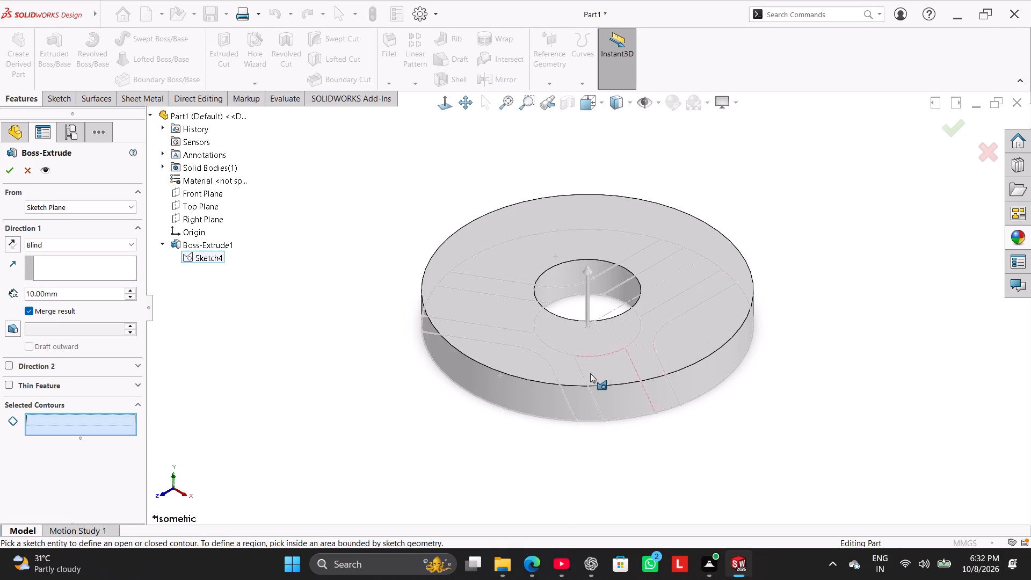
Extrude the three bent wall regions around the disc's centre hole to a blind depth of 32-5 (27 mm), with merged result.
left_click(575, 376)
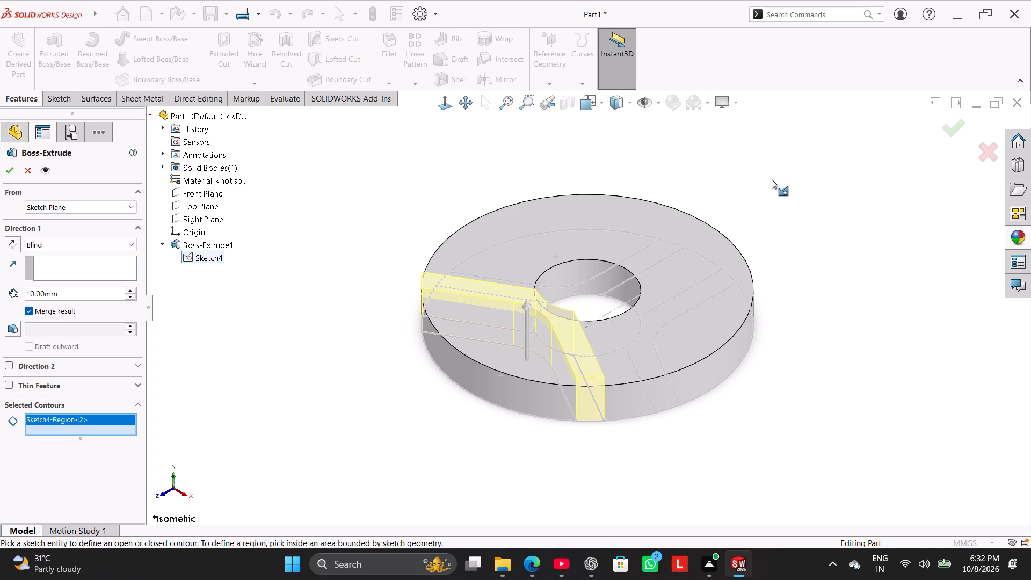
middle_click_drag(772, 179, 743, 303)
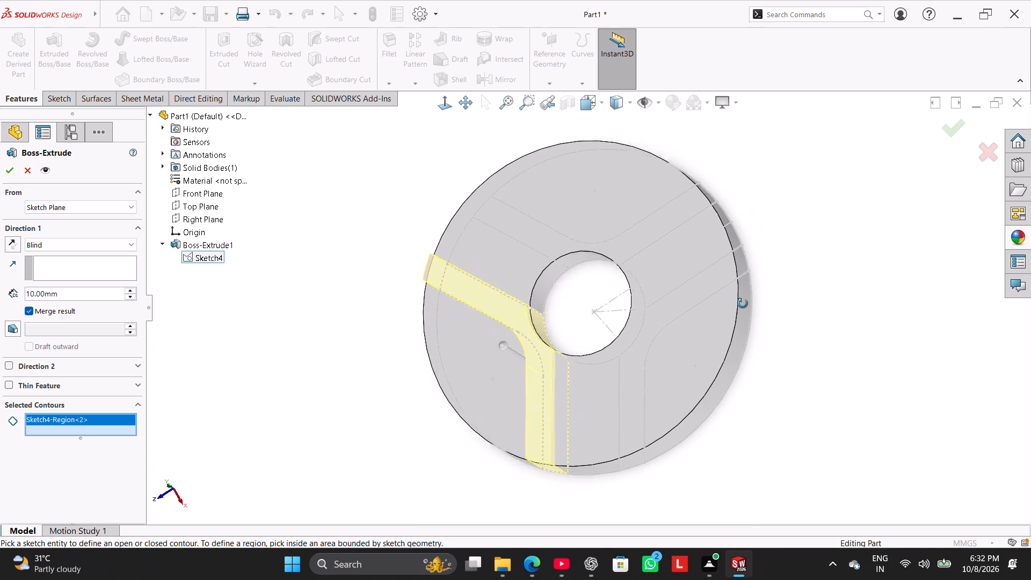
middle_click_drag(743, 303, 749, 334)
left_click(631, 372)
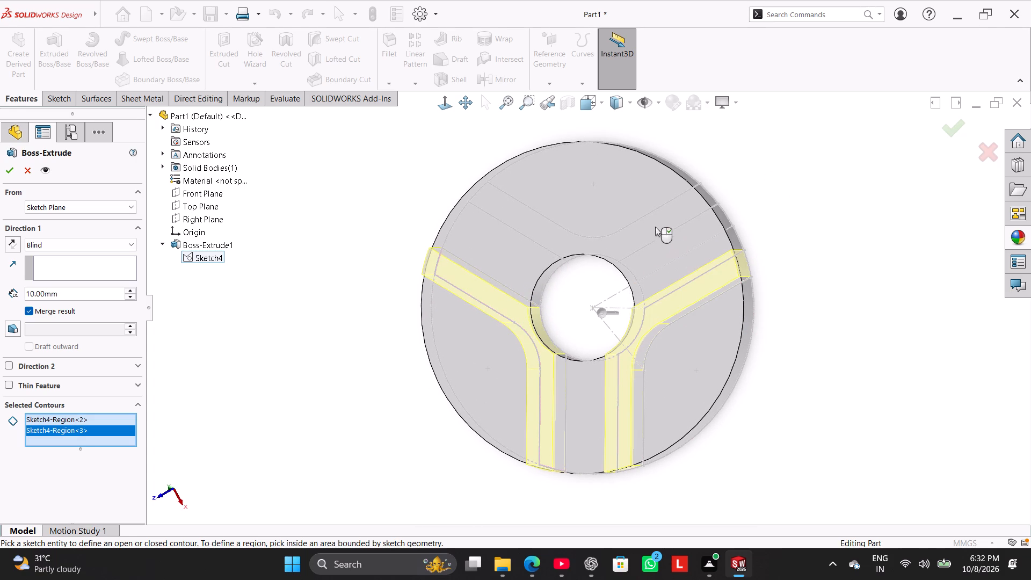
left_click(648, 221)
middle_click_drag(389, 355, 424, 258)
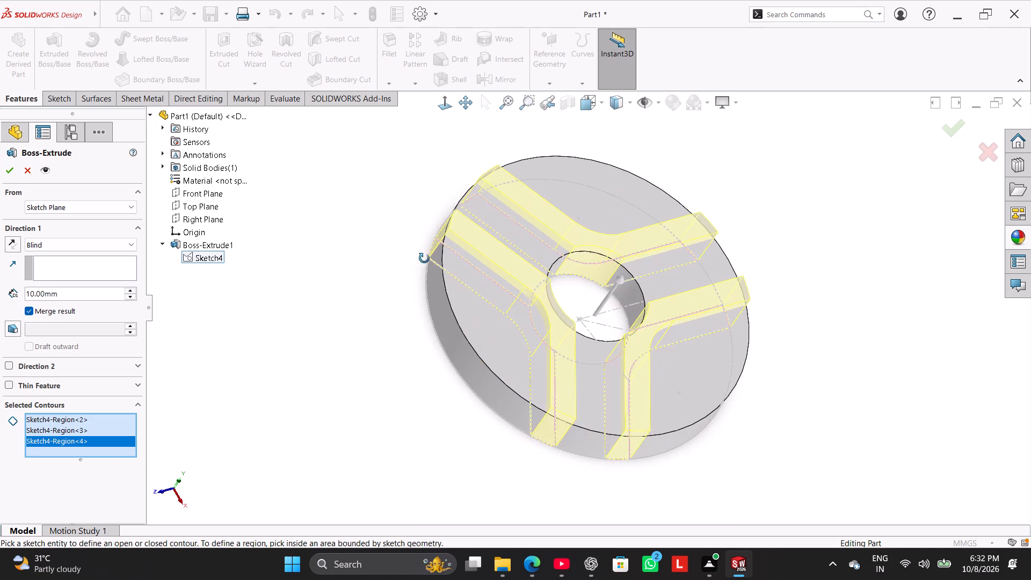
middle_click_drag(424, 258, 422, 267)
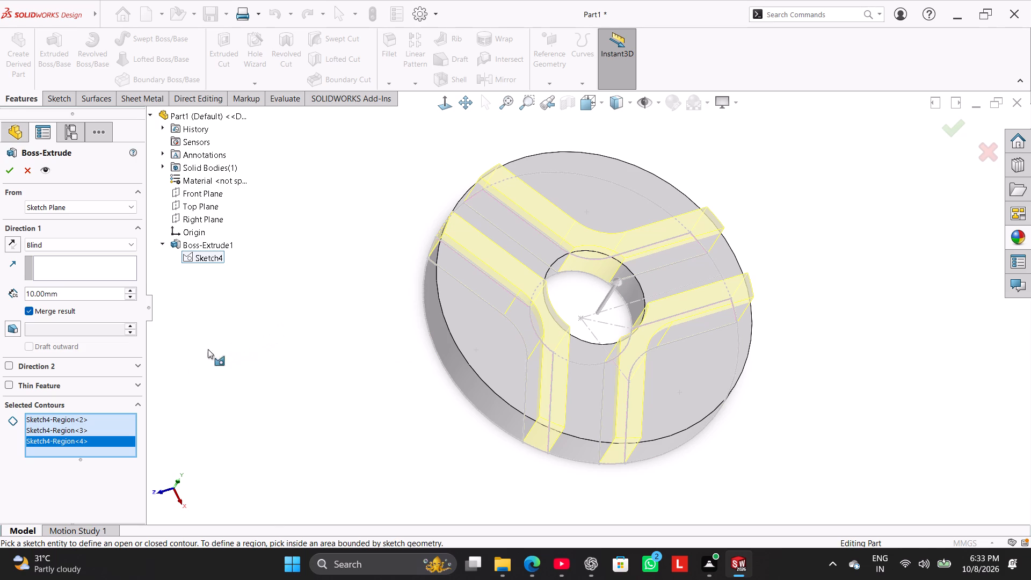
double_click(111, 291)
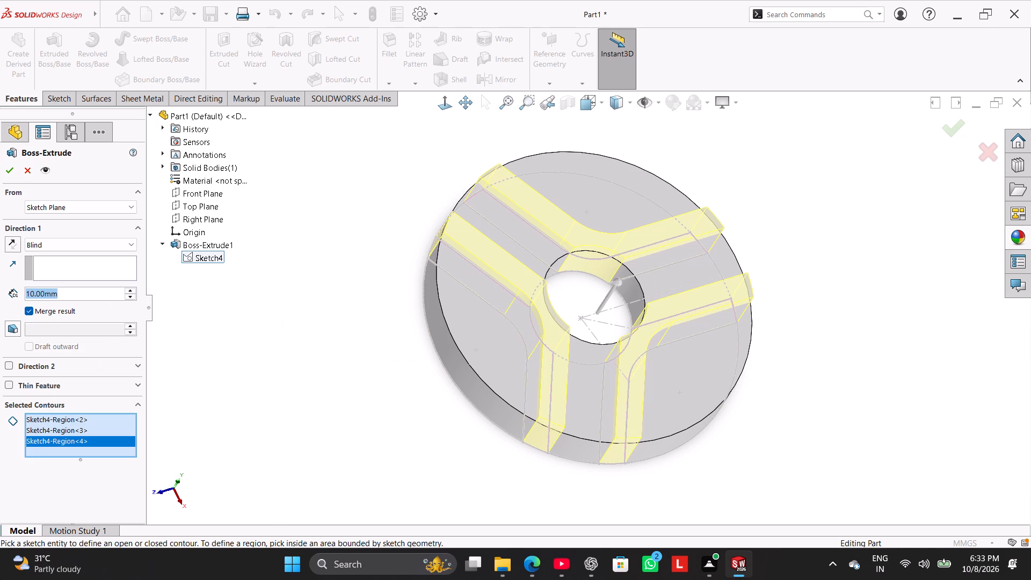
key("3")
key("2")
type("-5")
key("Return")
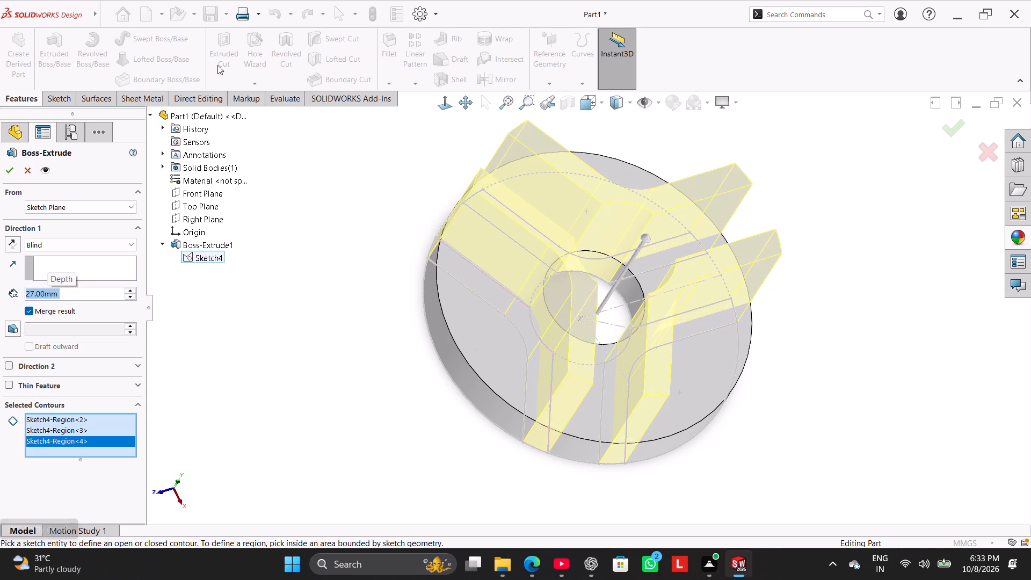
left_click(12, 170)
left_click(241, 282)
Examine the three raised bent walls and the disc from several sides, ending in the isometric view.
right_click_drag(230, 346, 318, 313)
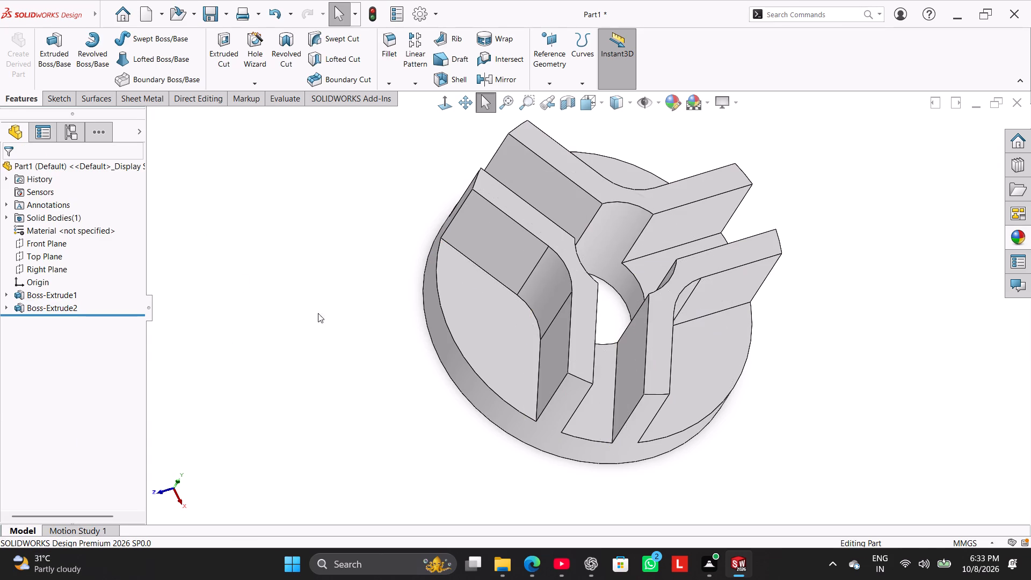
right_click_drag(318, 313, 445, 260)
right_click_drag(223, 340, 589, 200)
right_click_drag(291, 276, 483, 170)
right_click_drag(301, 263, 550, 179)
right_click_drag(244, 291, 510, 144)
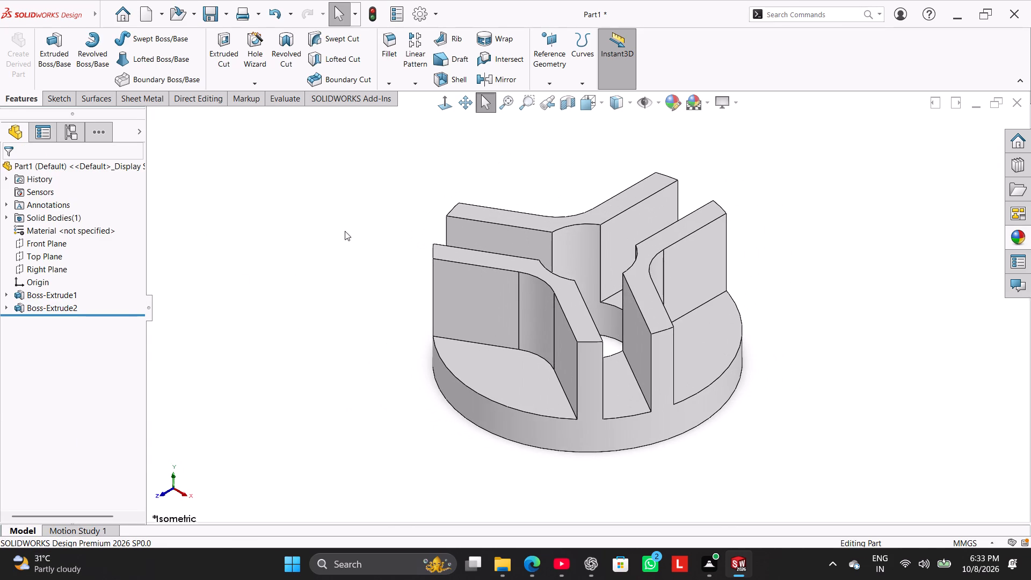
right_click_drag(344, 231, 428, 177)
right_click_drag(333, 216, 410, 156)
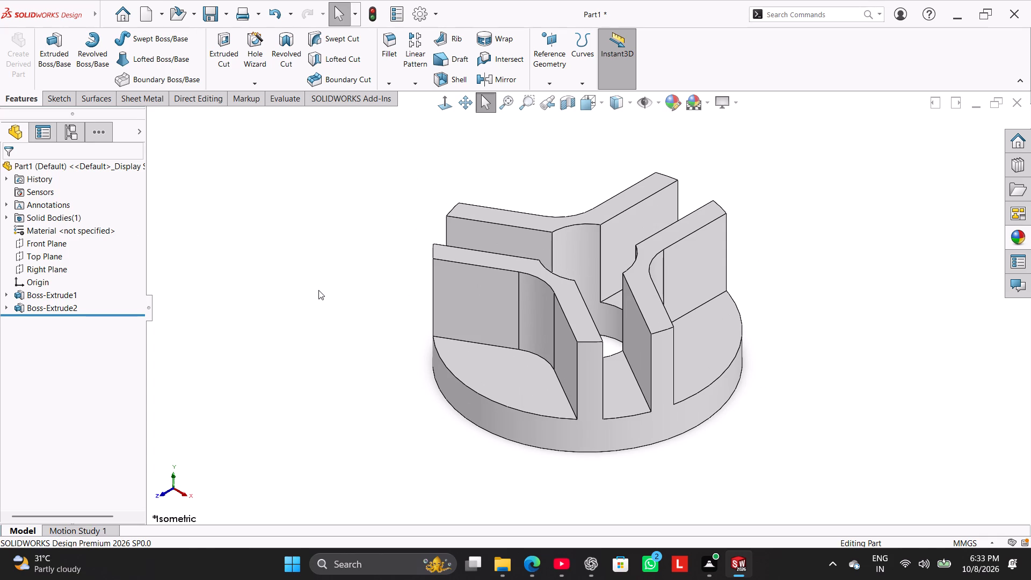
middle_click_drag(319, 293, 268, 453)
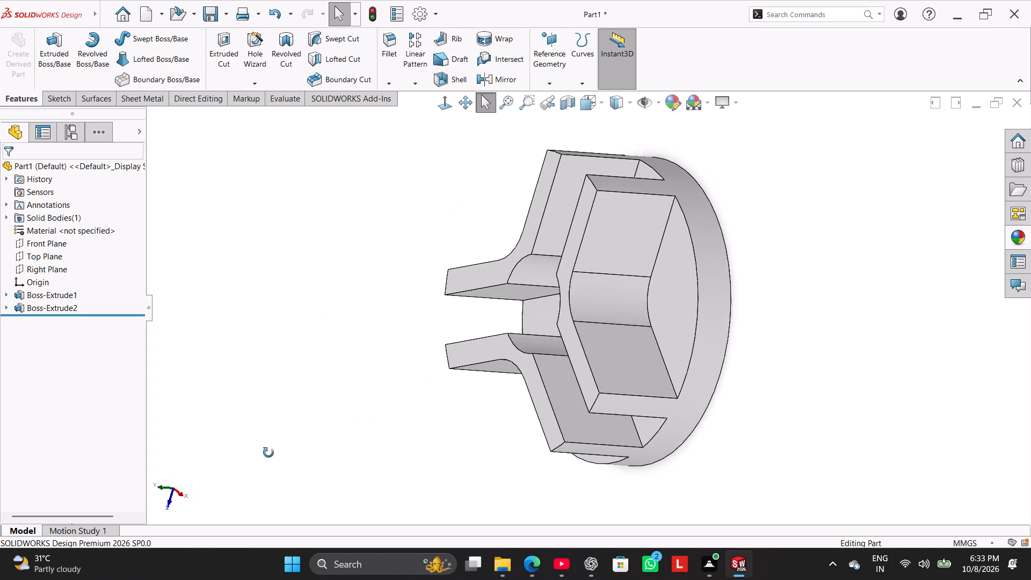
middle_click_drag(268, 453, 333, 404)
right_click_drag(315, 342, 330, 308)
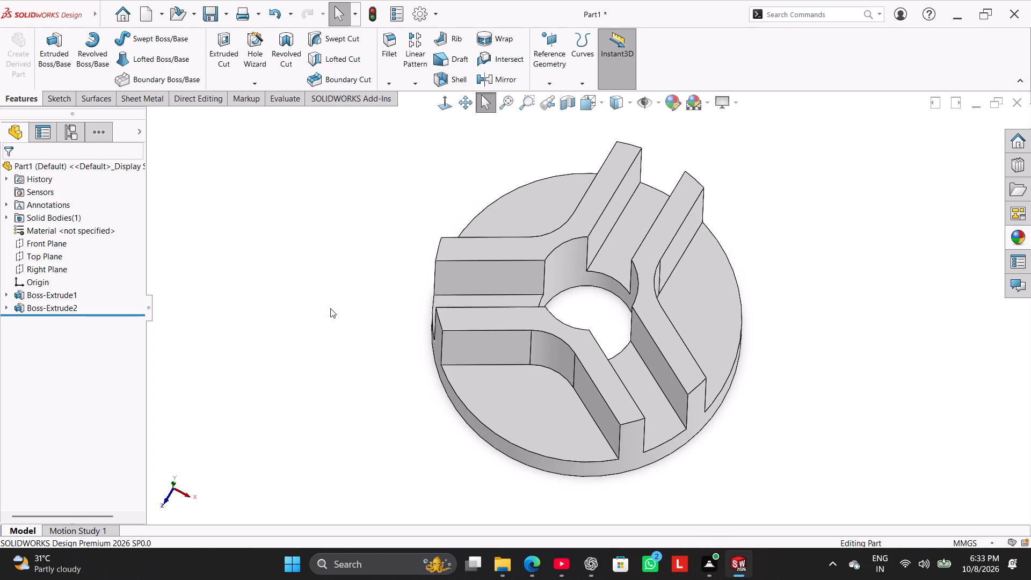
right_click_drag(330, 308, 385, 233)
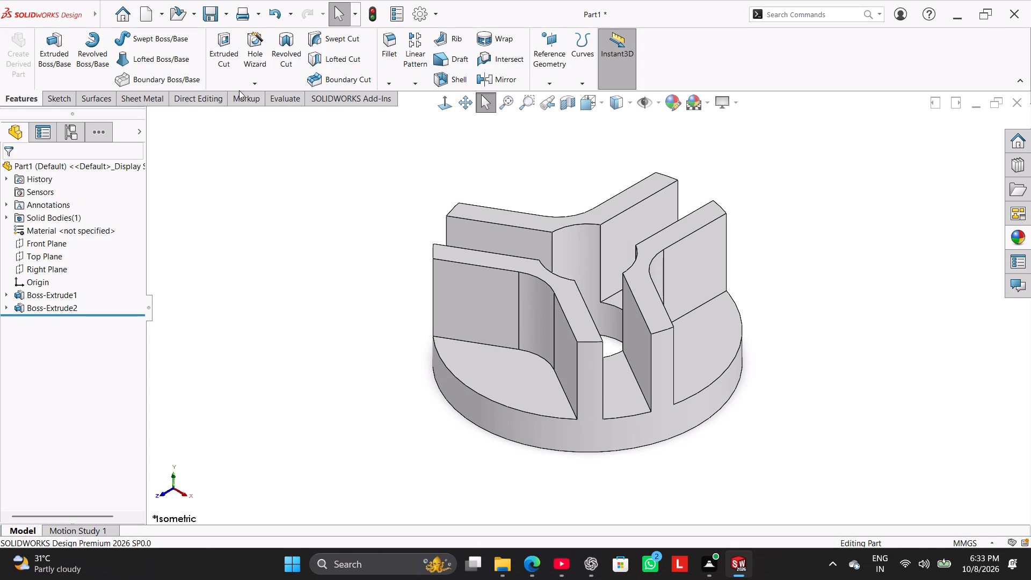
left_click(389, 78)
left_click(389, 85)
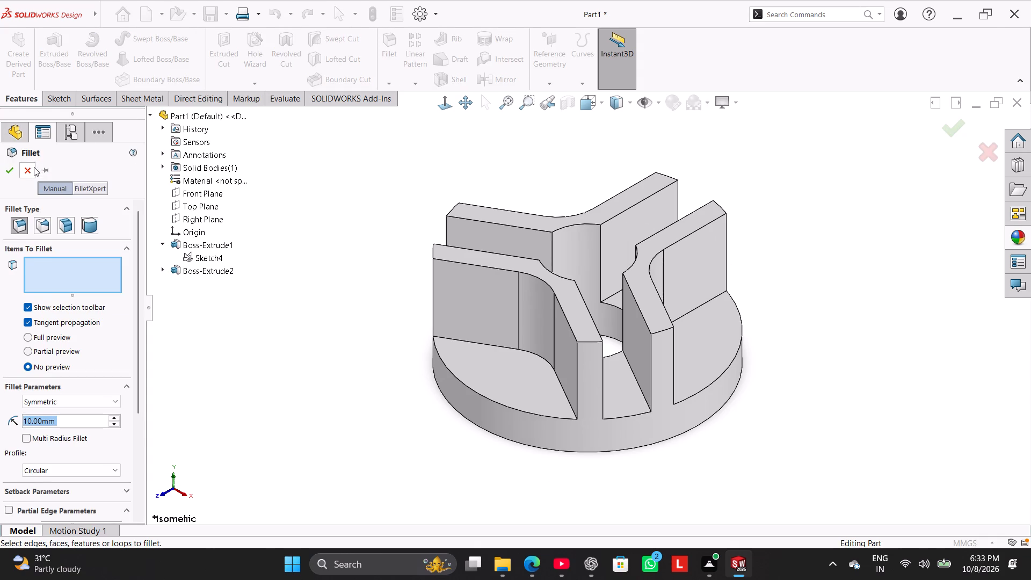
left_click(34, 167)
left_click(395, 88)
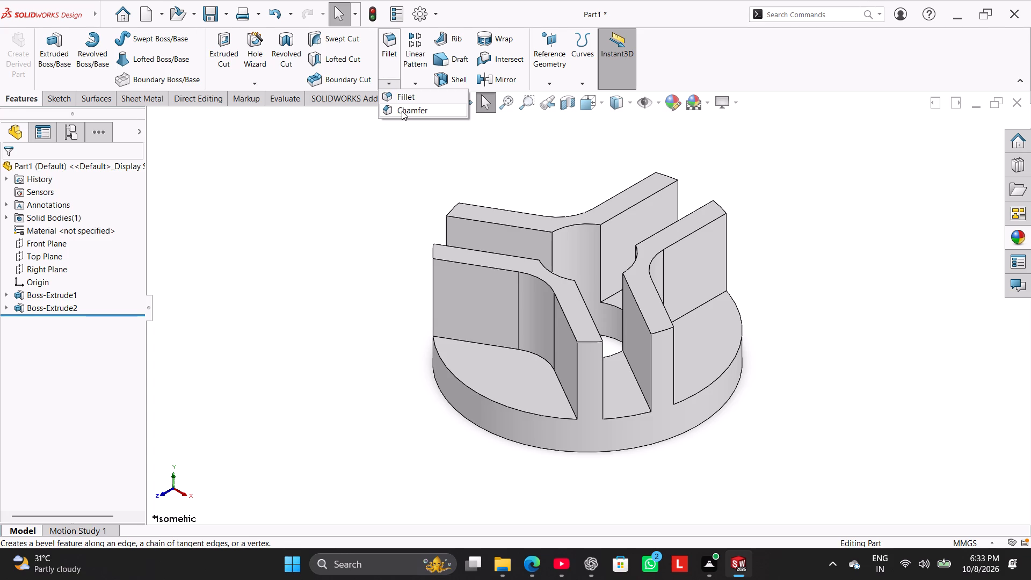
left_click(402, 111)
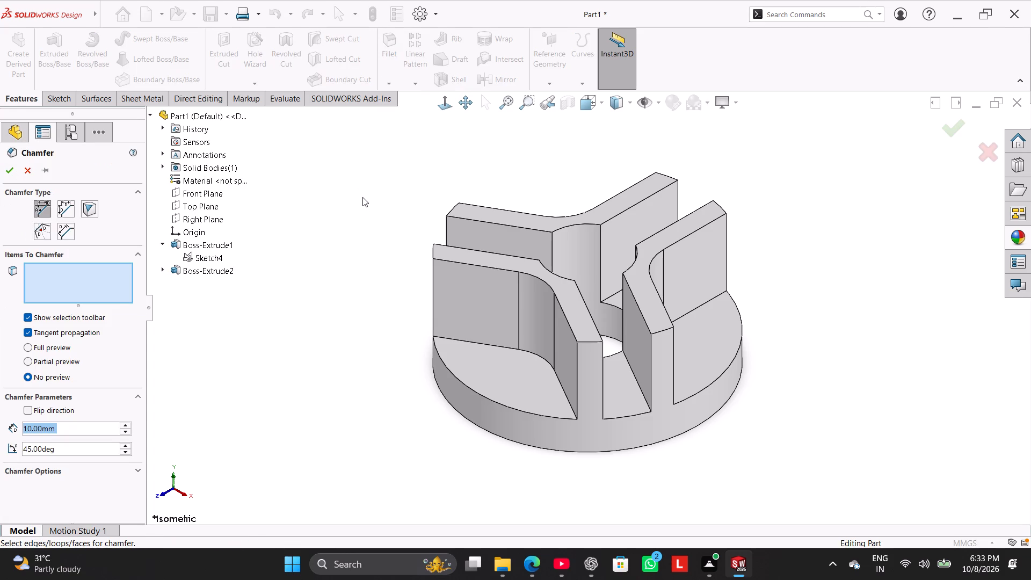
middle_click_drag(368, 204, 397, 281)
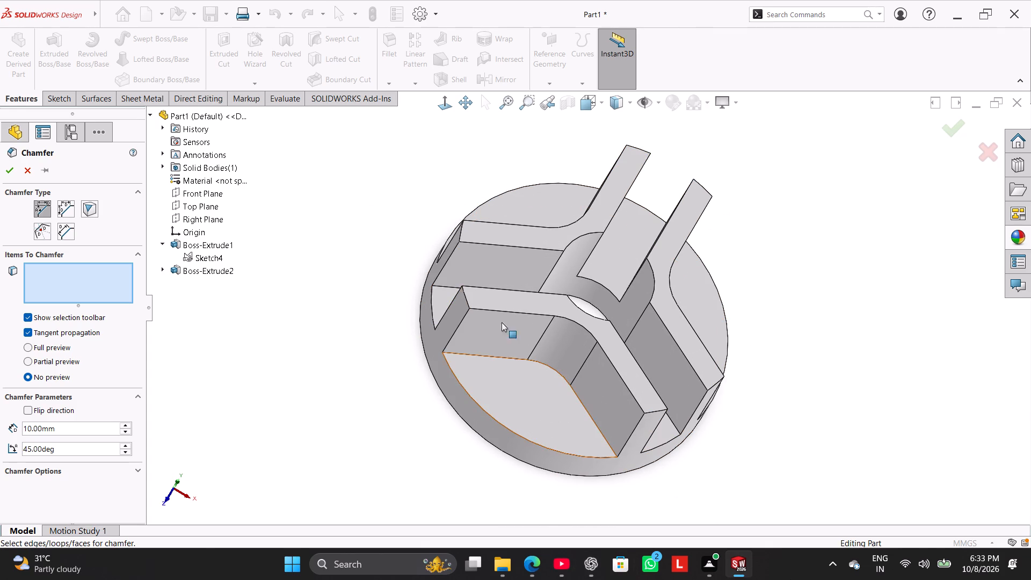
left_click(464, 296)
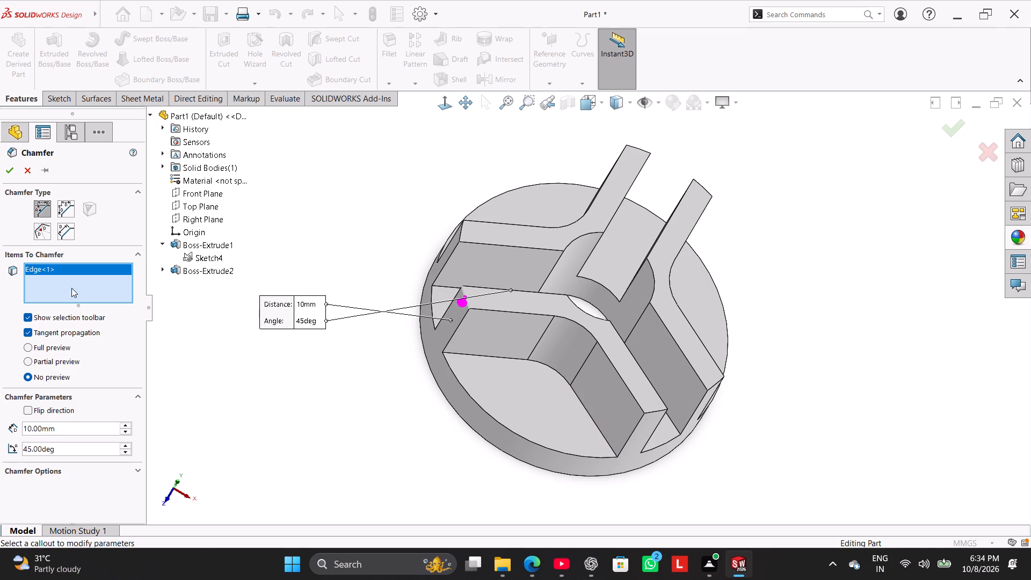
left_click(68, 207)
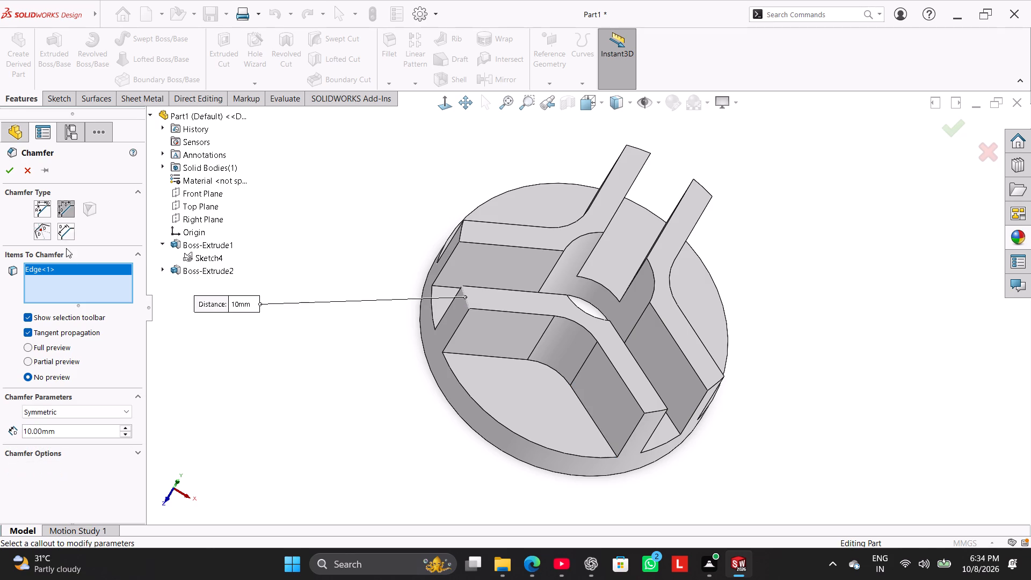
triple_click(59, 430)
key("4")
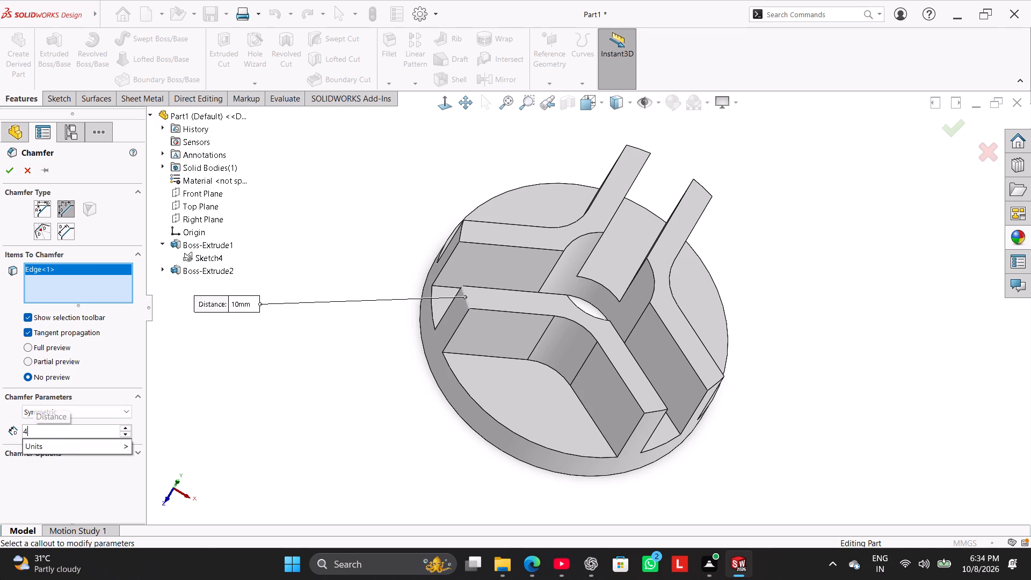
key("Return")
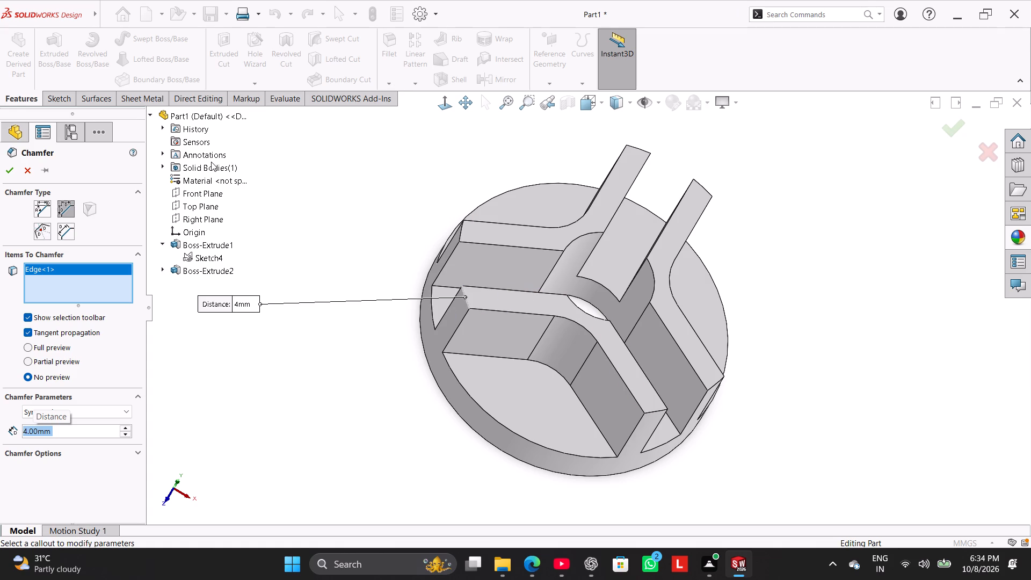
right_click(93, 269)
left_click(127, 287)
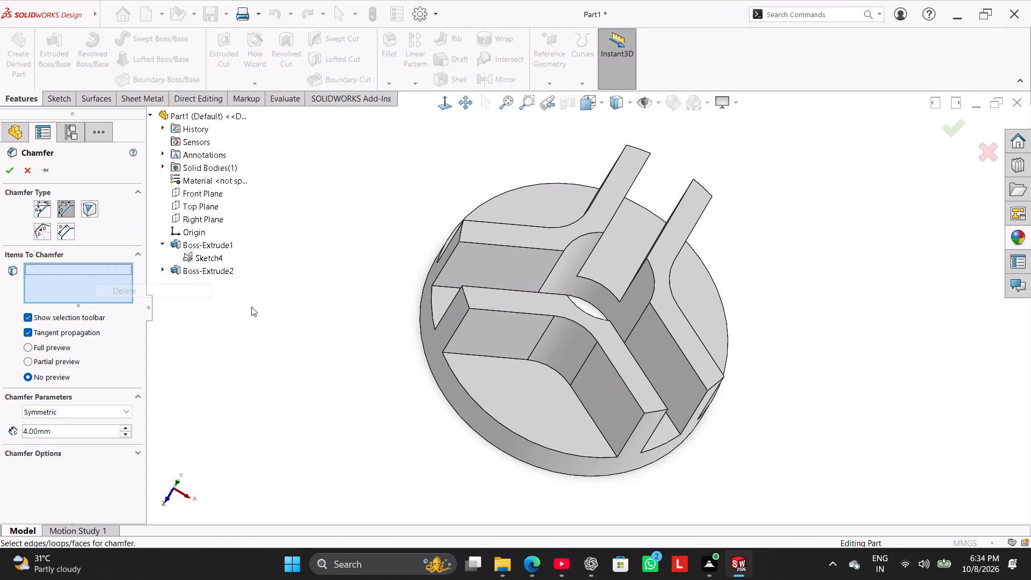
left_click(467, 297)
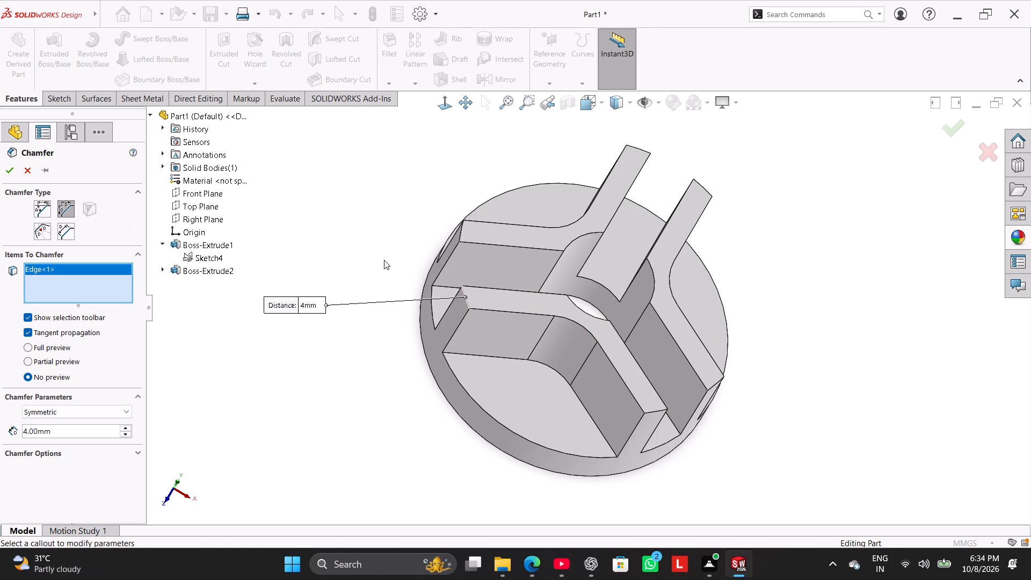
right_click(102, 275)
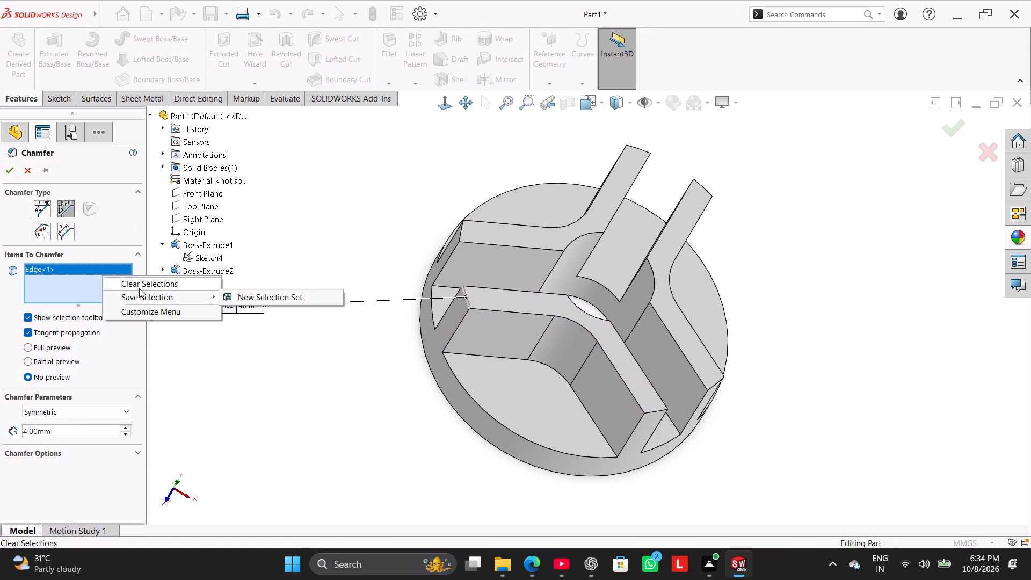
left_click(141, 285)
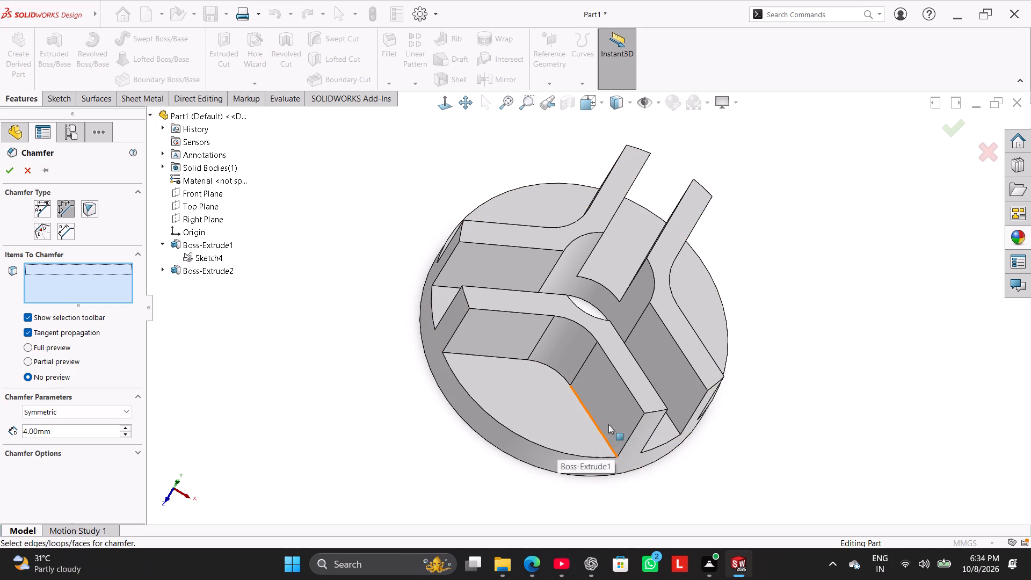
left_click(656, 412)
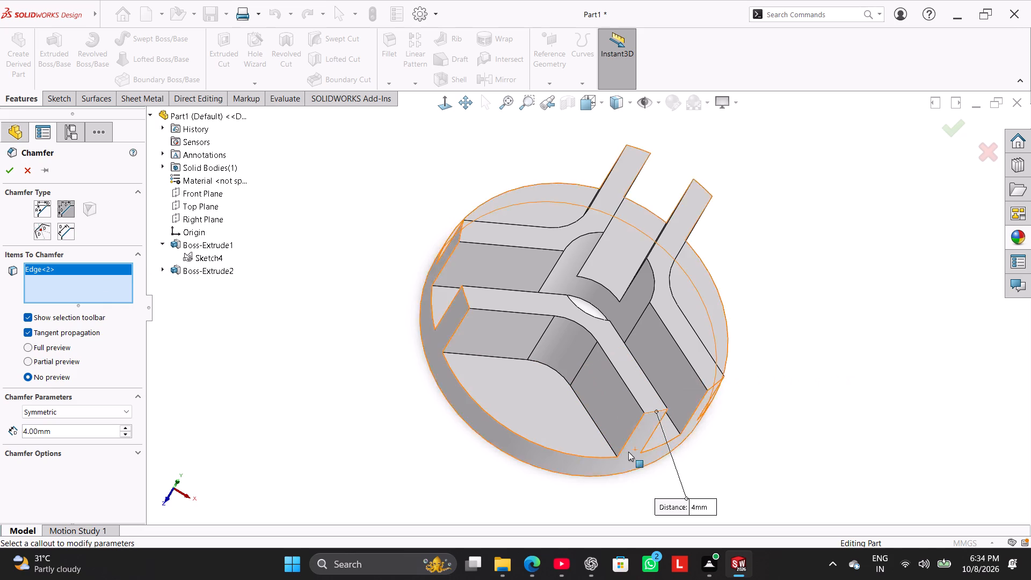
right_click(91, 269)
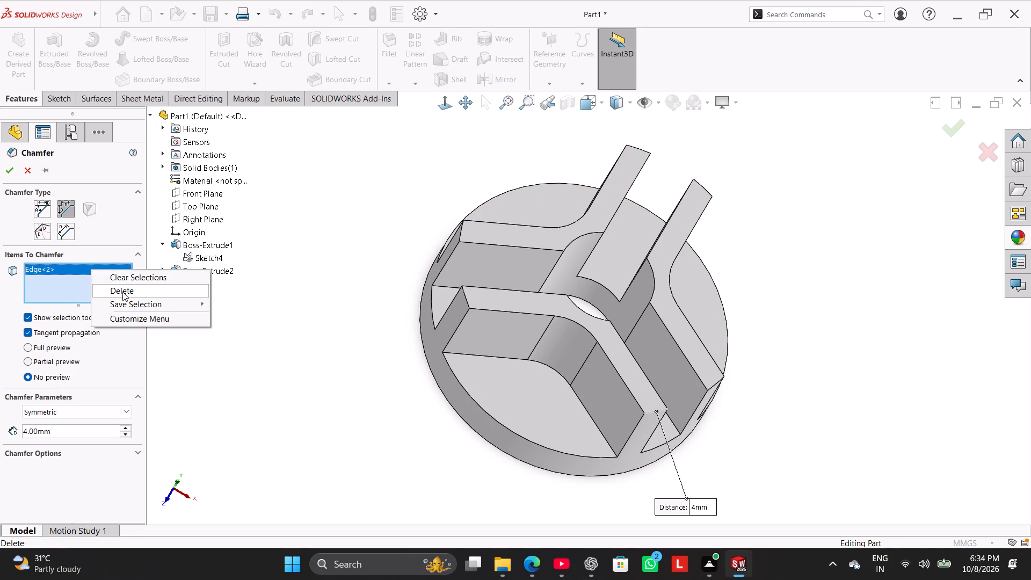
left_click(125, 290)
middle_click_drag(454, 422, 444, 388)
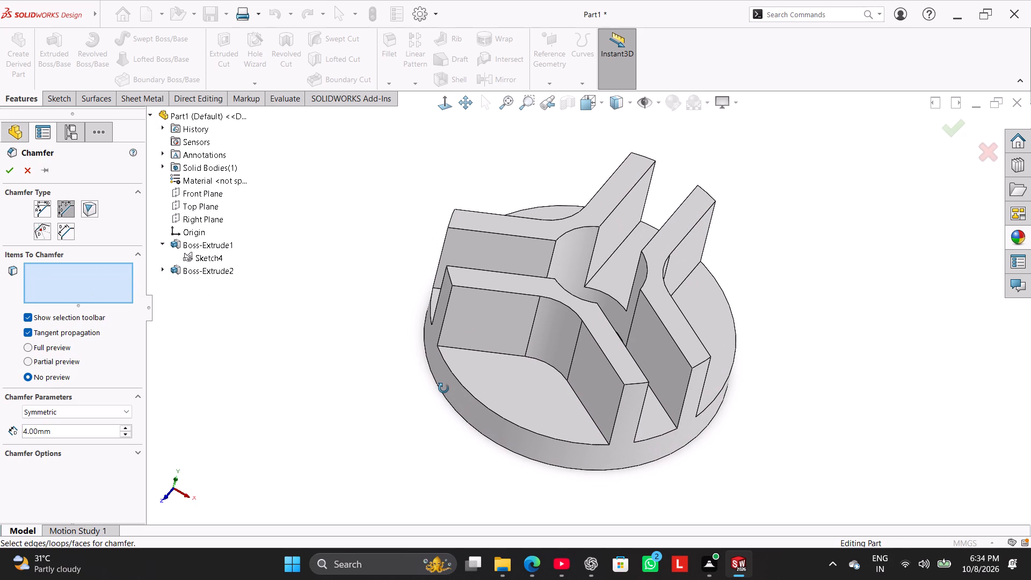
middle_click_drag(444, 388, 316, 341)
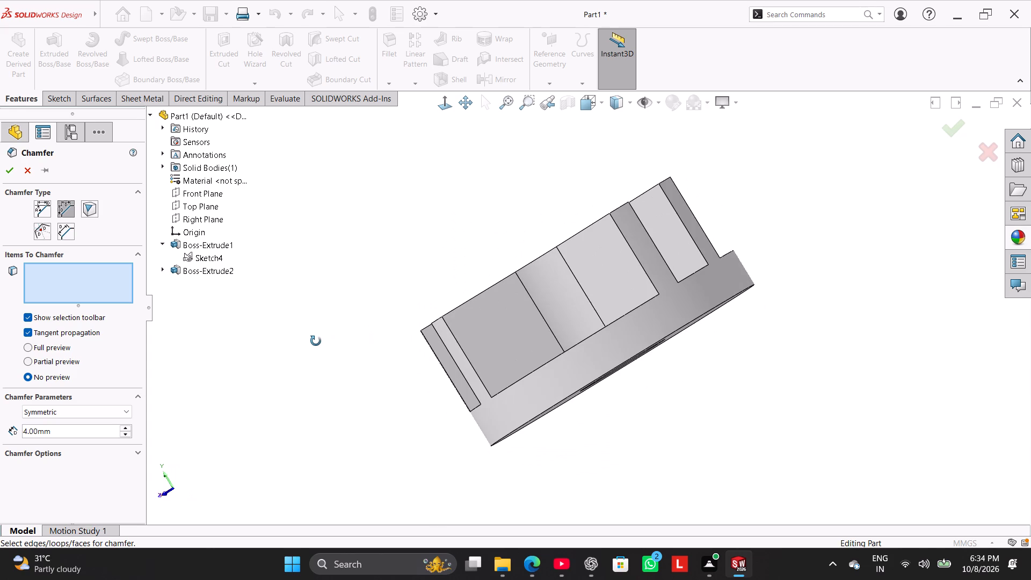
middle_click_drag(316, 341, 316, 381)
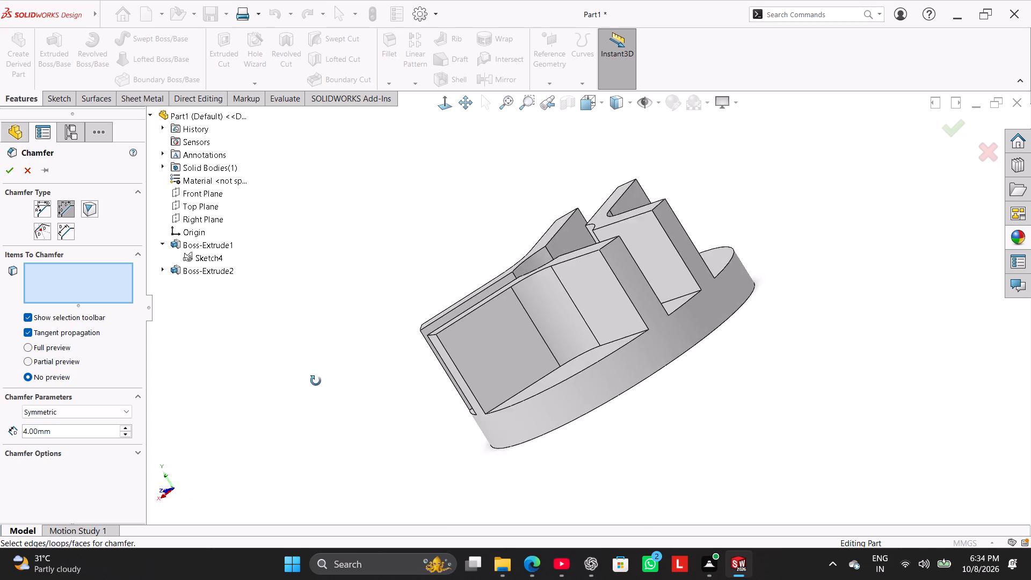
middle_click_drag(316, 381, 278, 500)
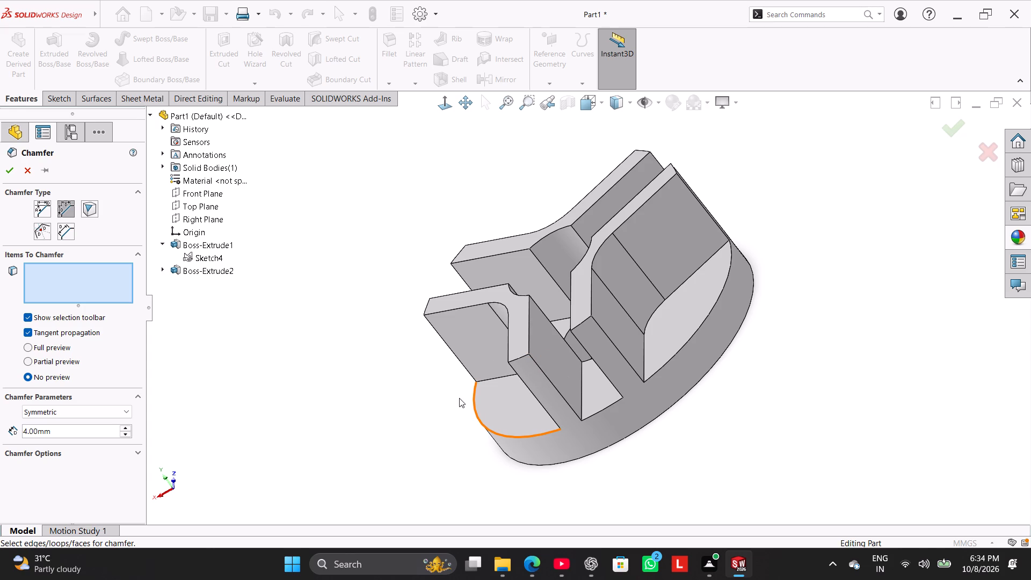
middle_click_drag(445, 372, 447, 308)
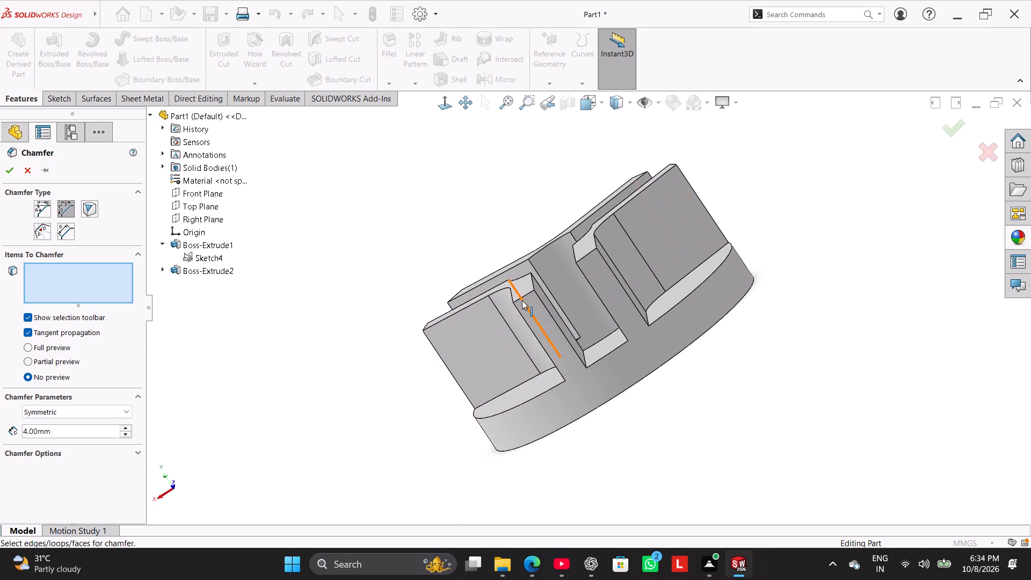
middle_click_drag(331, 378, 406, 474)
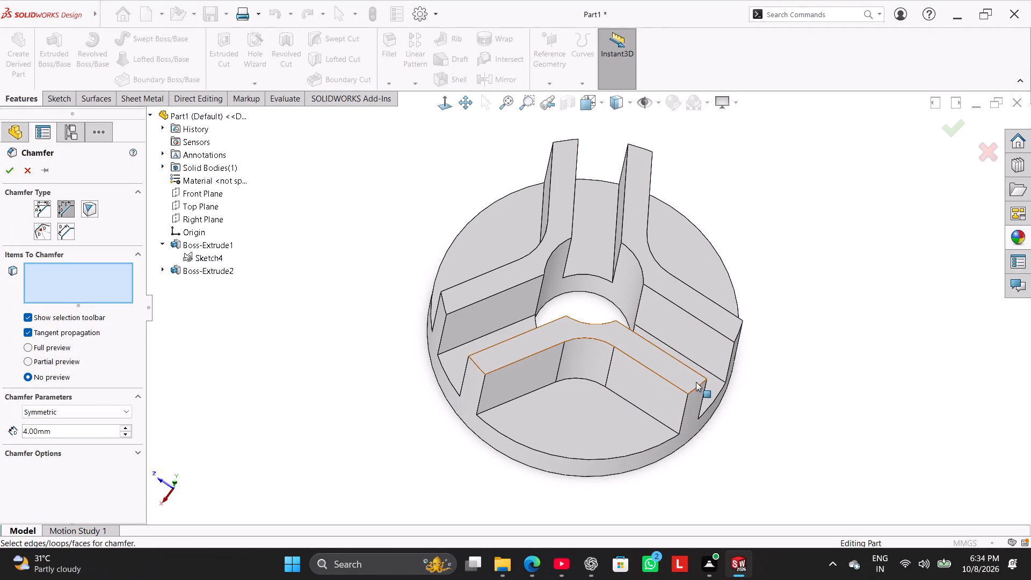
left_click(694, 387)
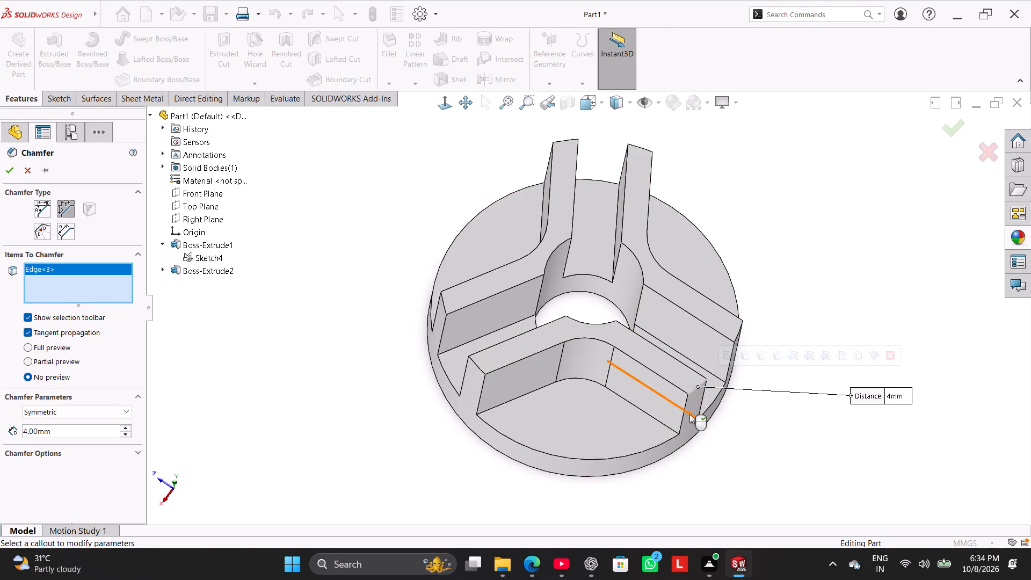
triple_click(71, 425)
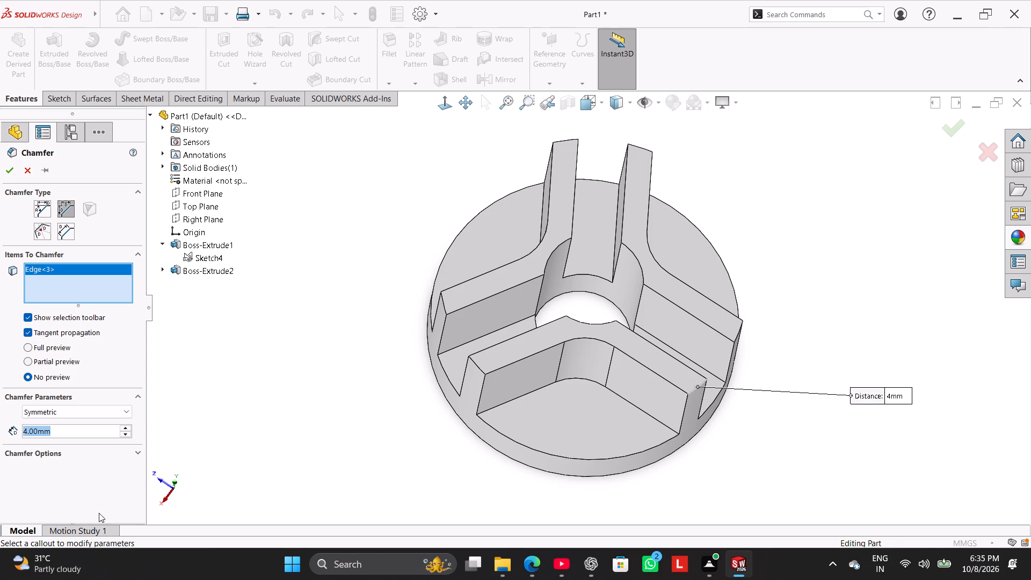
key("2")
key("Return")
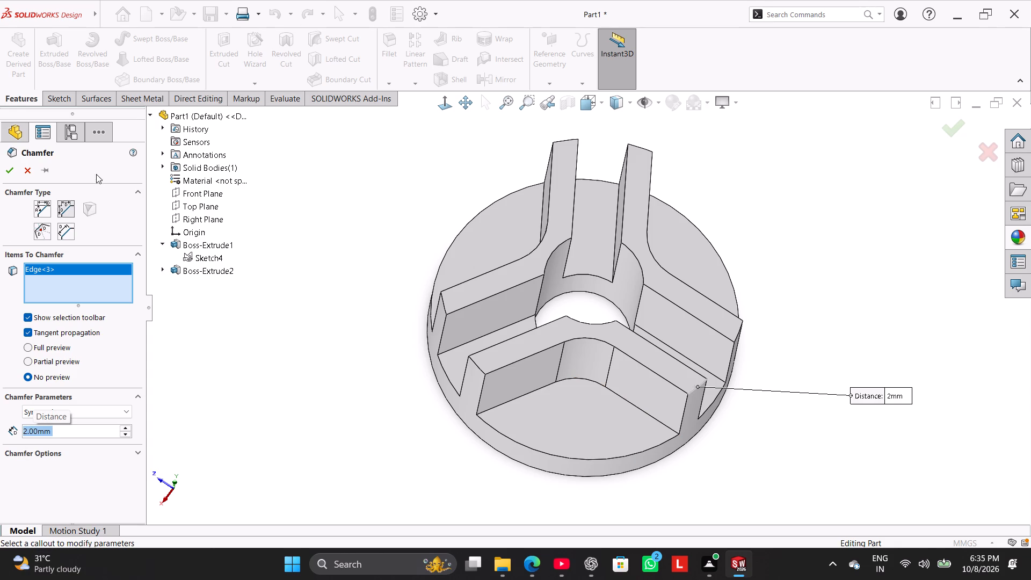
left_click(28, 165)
Set up an asymmetric distance-distance chamfer on the outer top edge of one raised wall's end, with a first distance of 4 mm.
left_click(384, 82)
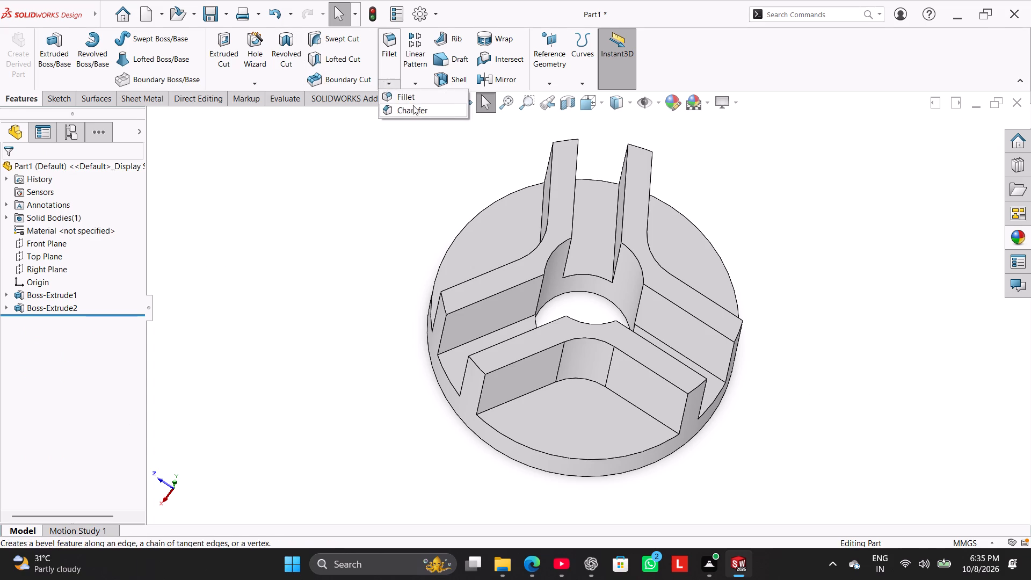
left_click(418, 110)
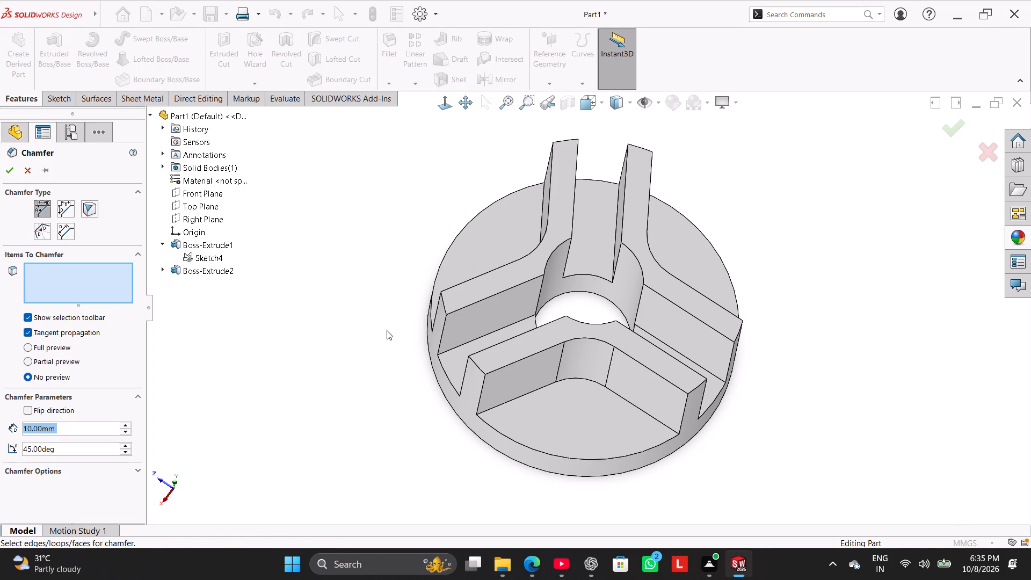
middle_click_drag(407, 317, 435, 368)
left_click(492, 344)
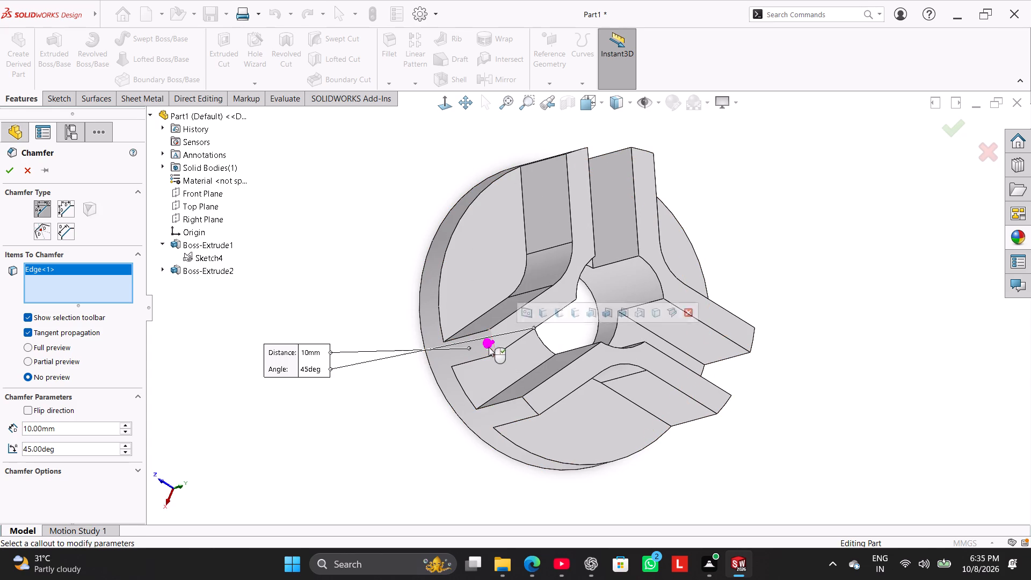
middle_click_drag(339, 397, 338, 339)
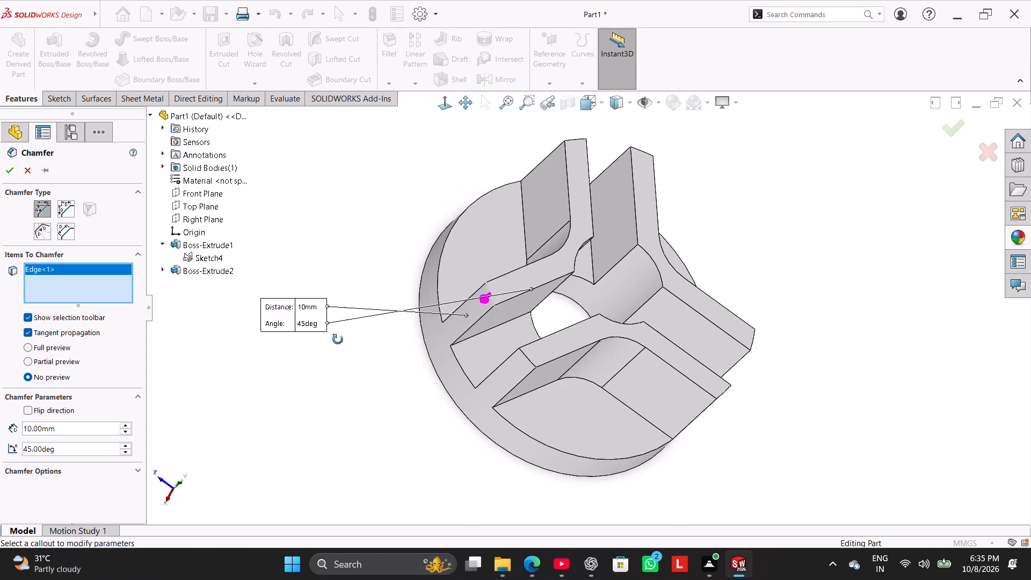
middle_click_drag(338, 339, 306, 284)
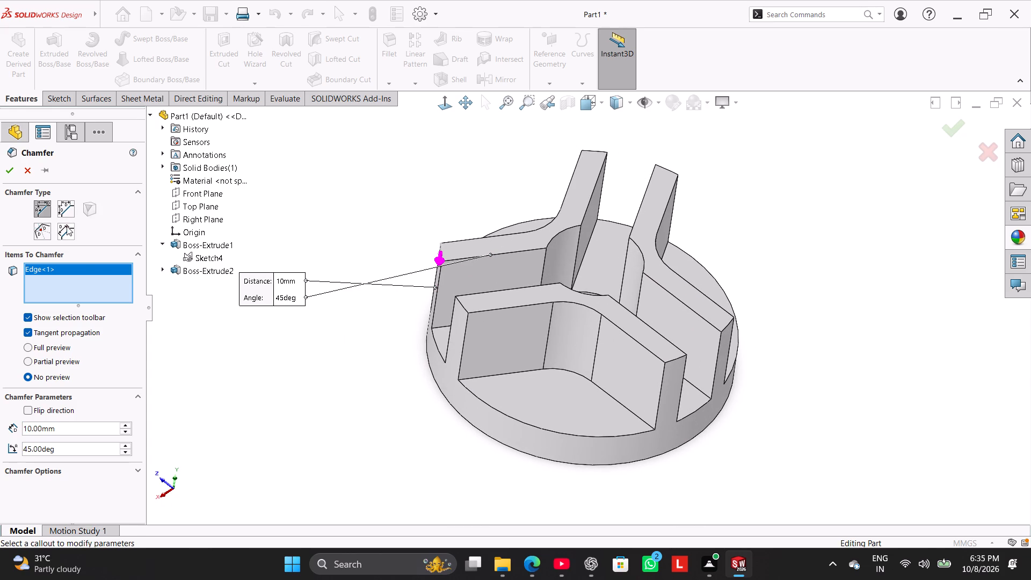
left_click(67, 227)
double_click(65, 467)
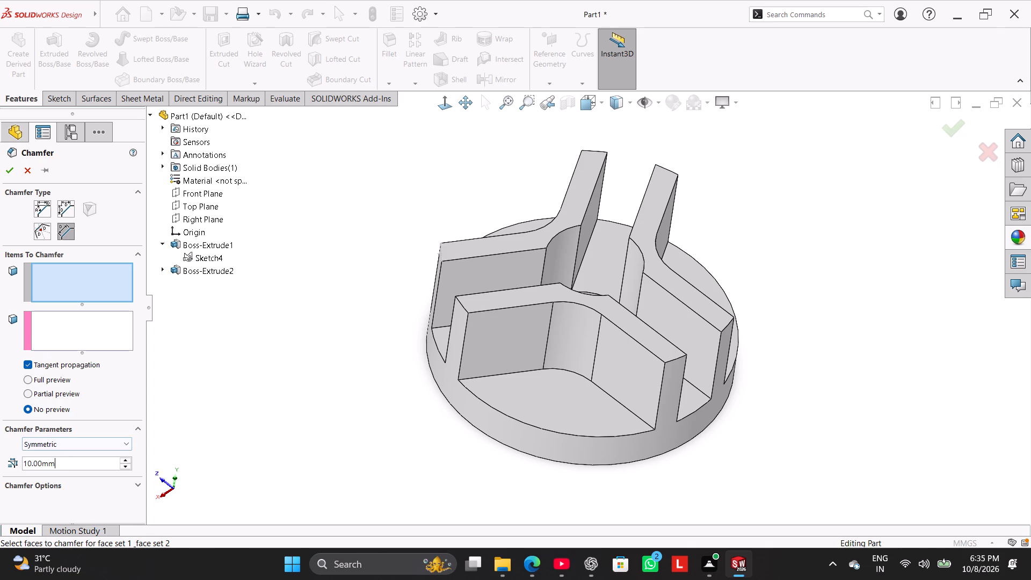
key("4")
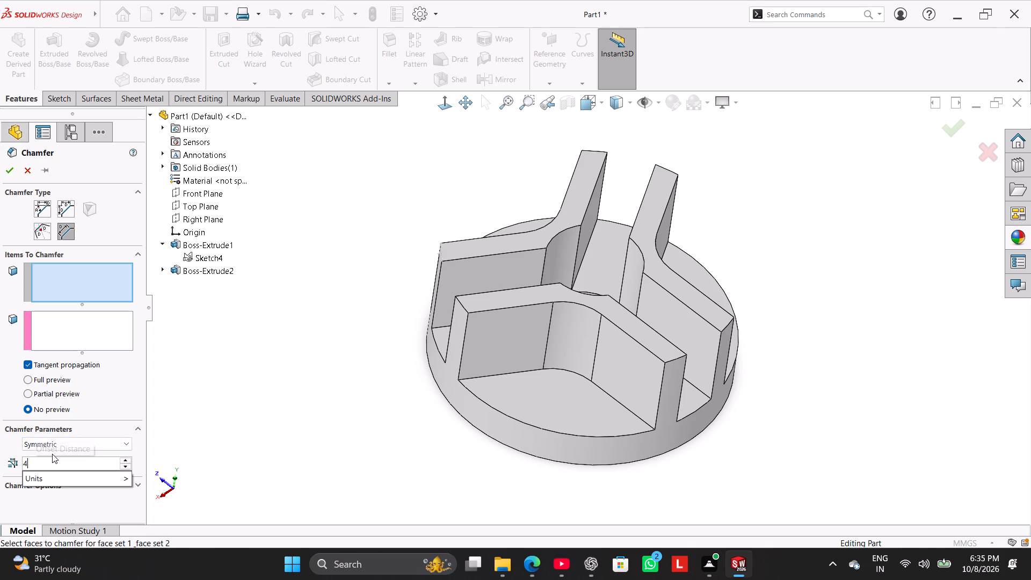
key("Return")
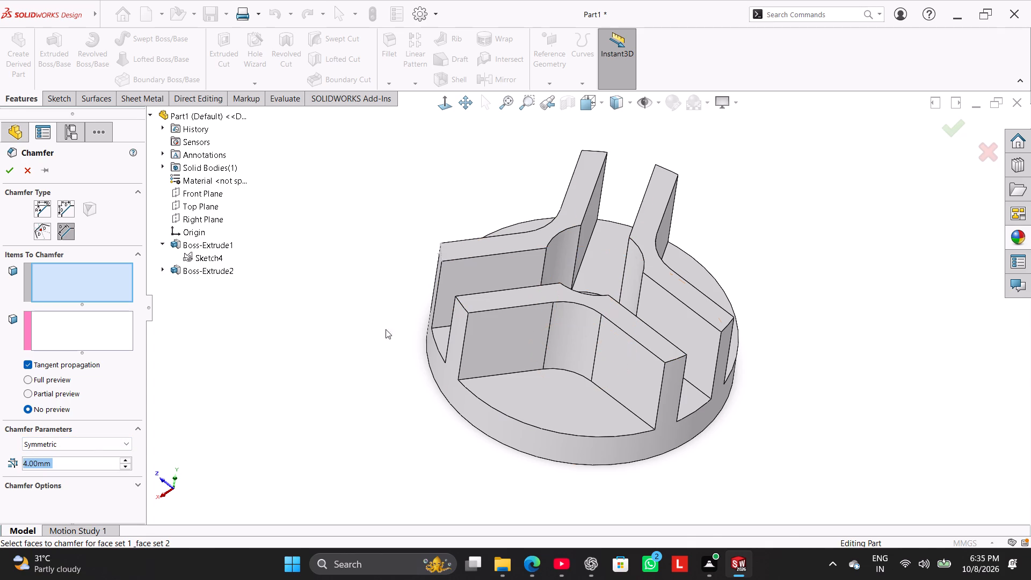
left_click(379, 332)
left_click(68, 208)
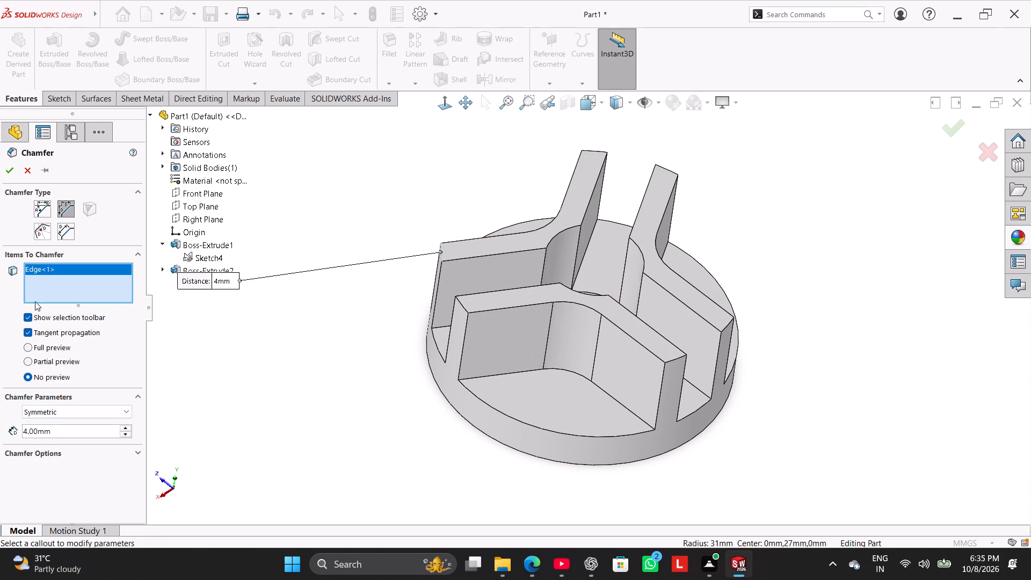
left_click(61, 412)
left_click(61, 432)
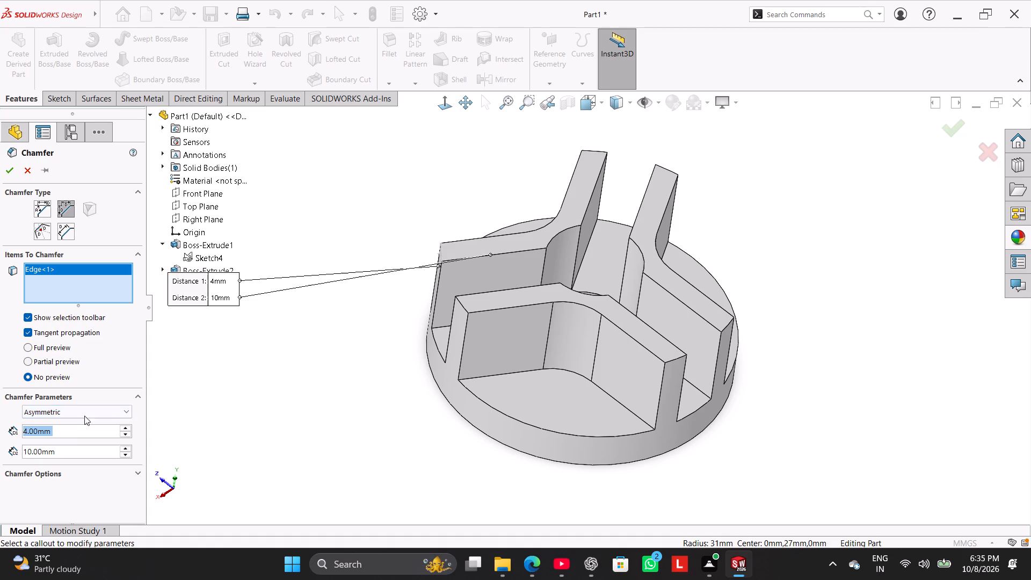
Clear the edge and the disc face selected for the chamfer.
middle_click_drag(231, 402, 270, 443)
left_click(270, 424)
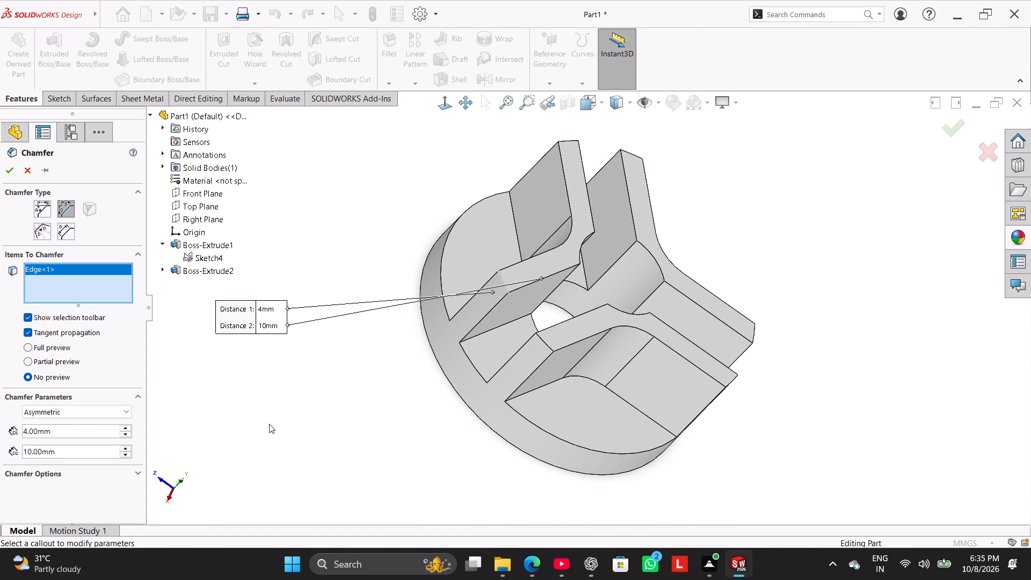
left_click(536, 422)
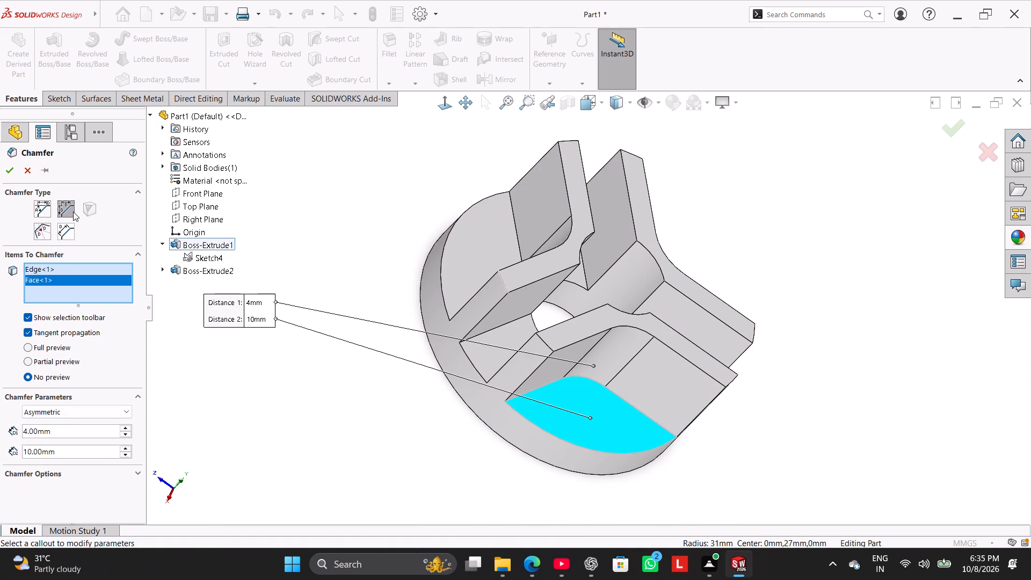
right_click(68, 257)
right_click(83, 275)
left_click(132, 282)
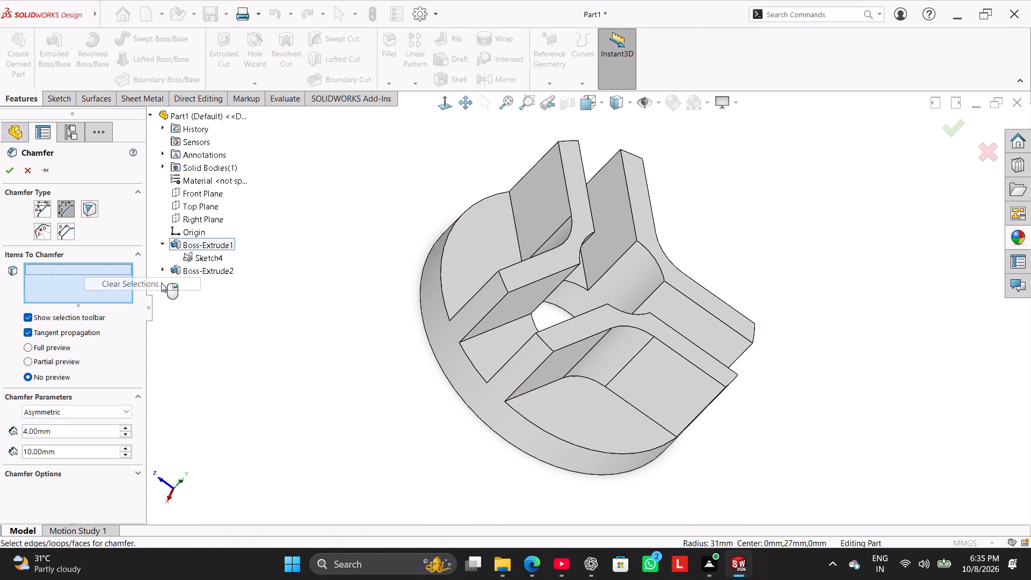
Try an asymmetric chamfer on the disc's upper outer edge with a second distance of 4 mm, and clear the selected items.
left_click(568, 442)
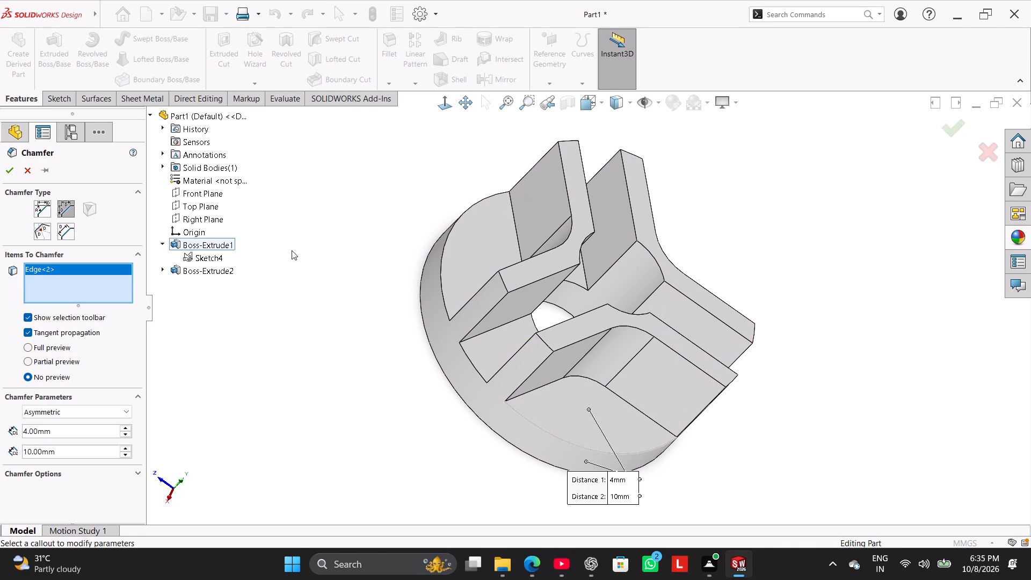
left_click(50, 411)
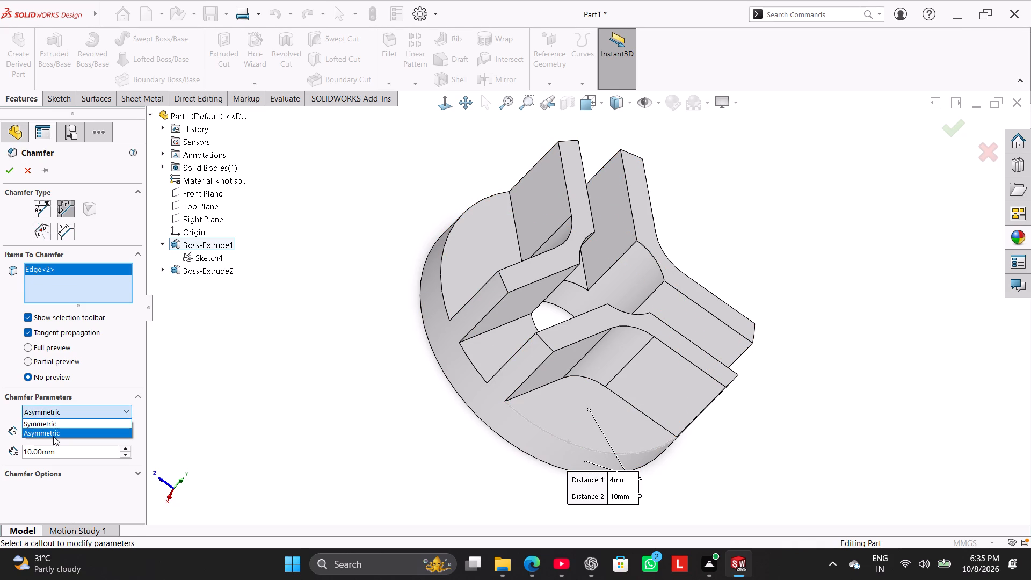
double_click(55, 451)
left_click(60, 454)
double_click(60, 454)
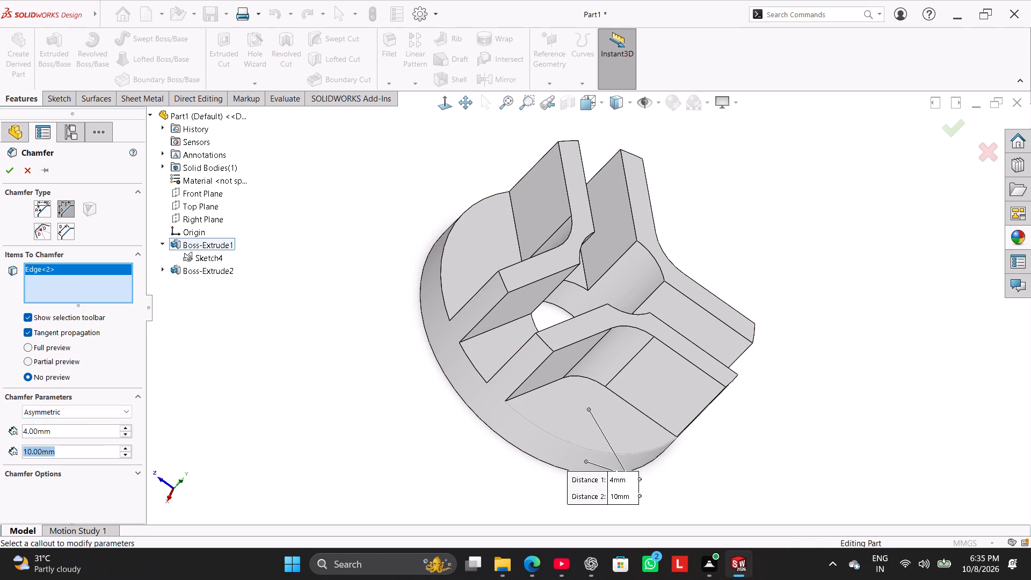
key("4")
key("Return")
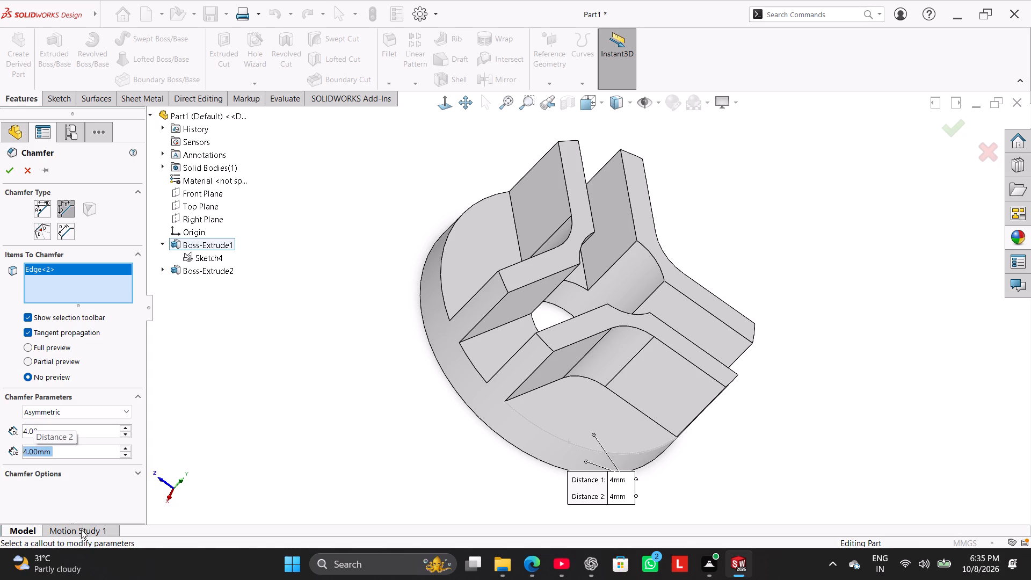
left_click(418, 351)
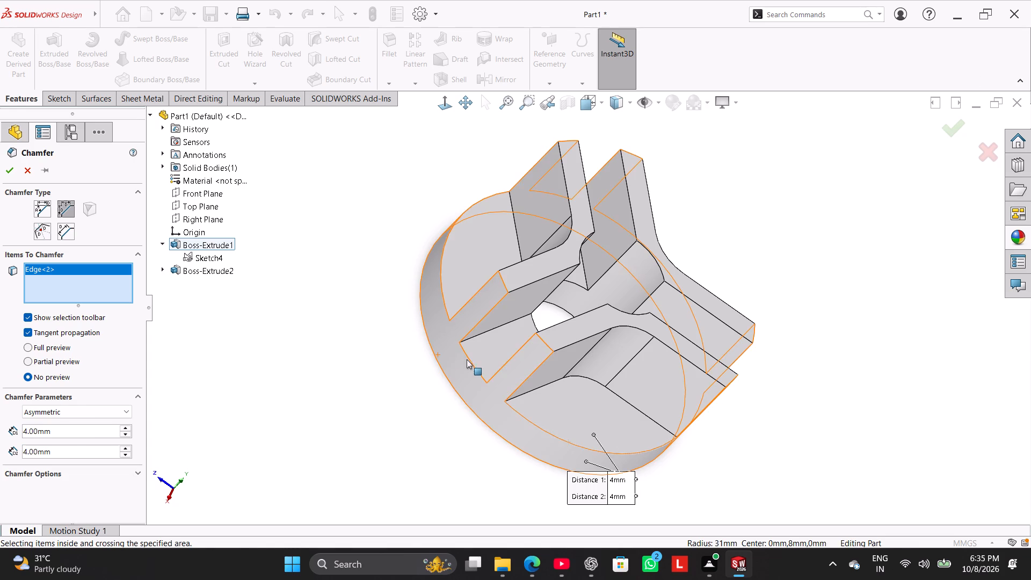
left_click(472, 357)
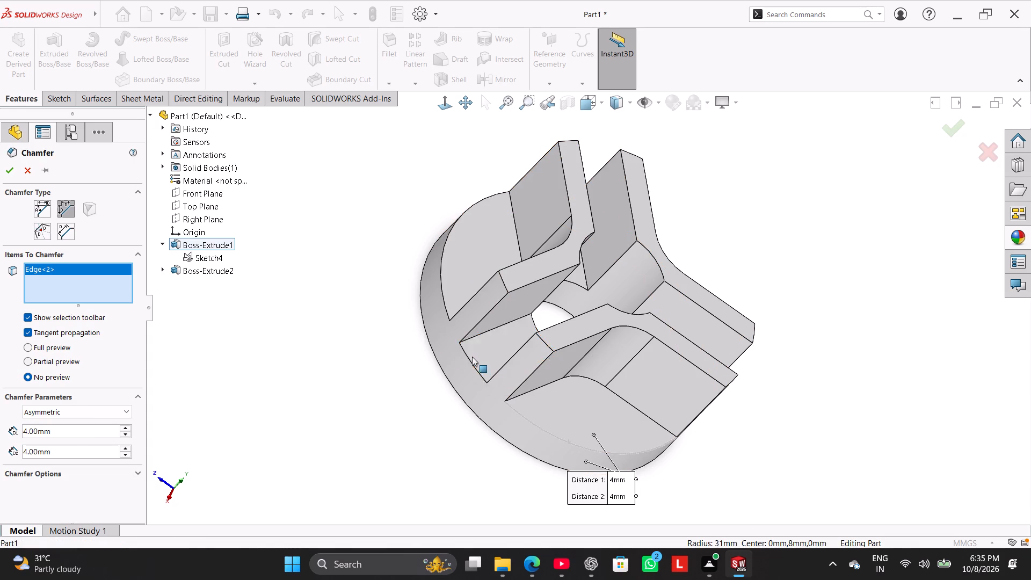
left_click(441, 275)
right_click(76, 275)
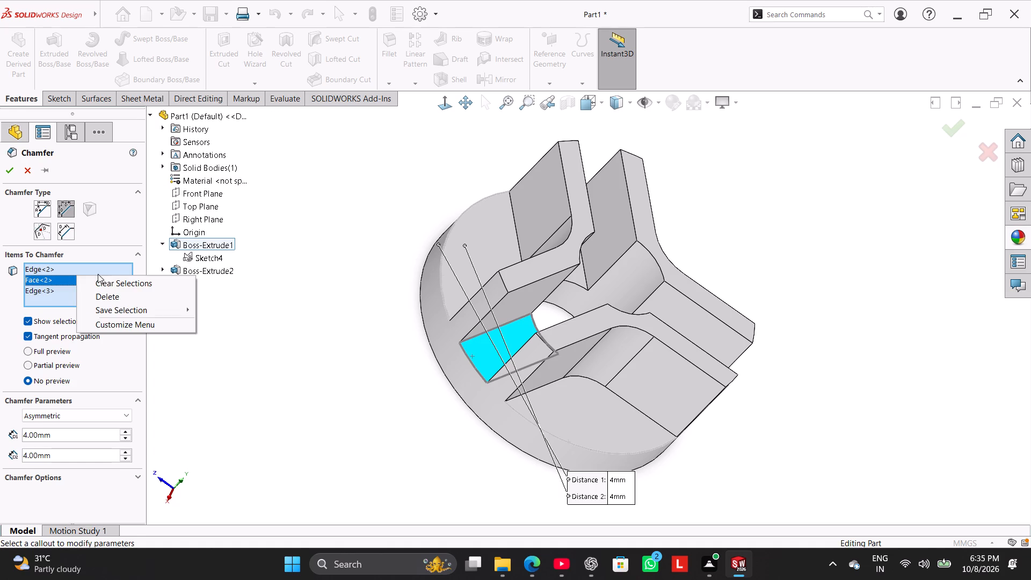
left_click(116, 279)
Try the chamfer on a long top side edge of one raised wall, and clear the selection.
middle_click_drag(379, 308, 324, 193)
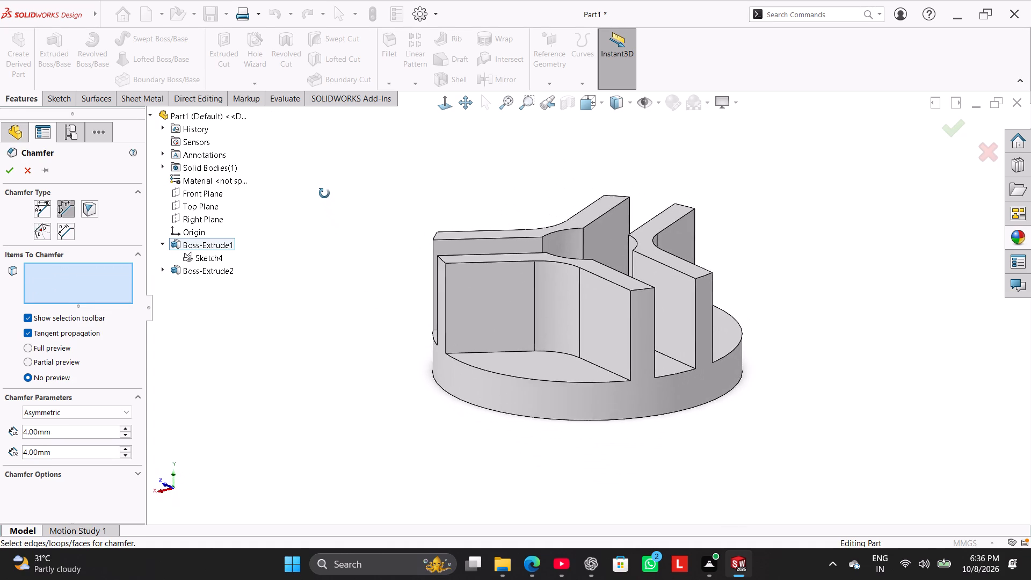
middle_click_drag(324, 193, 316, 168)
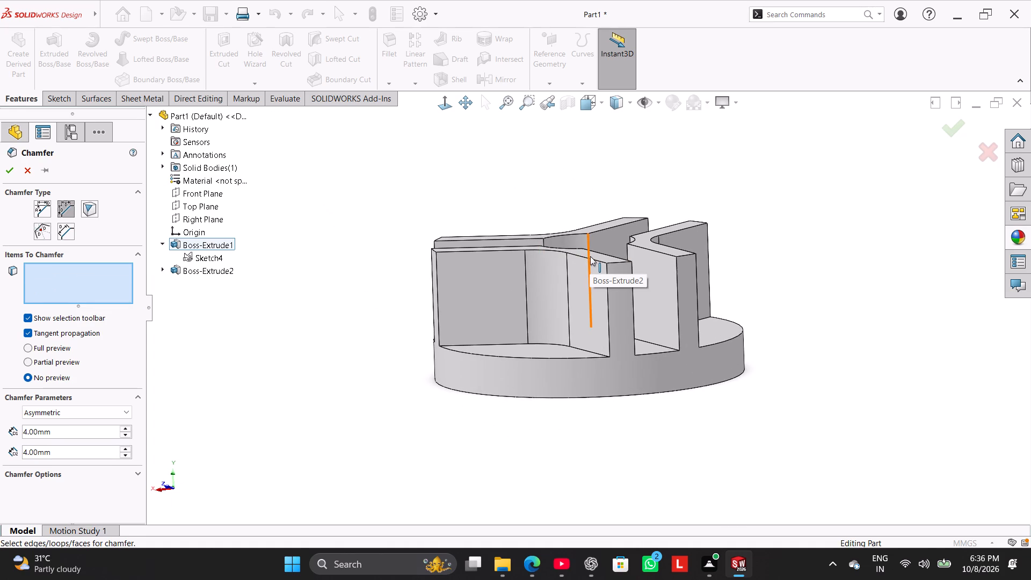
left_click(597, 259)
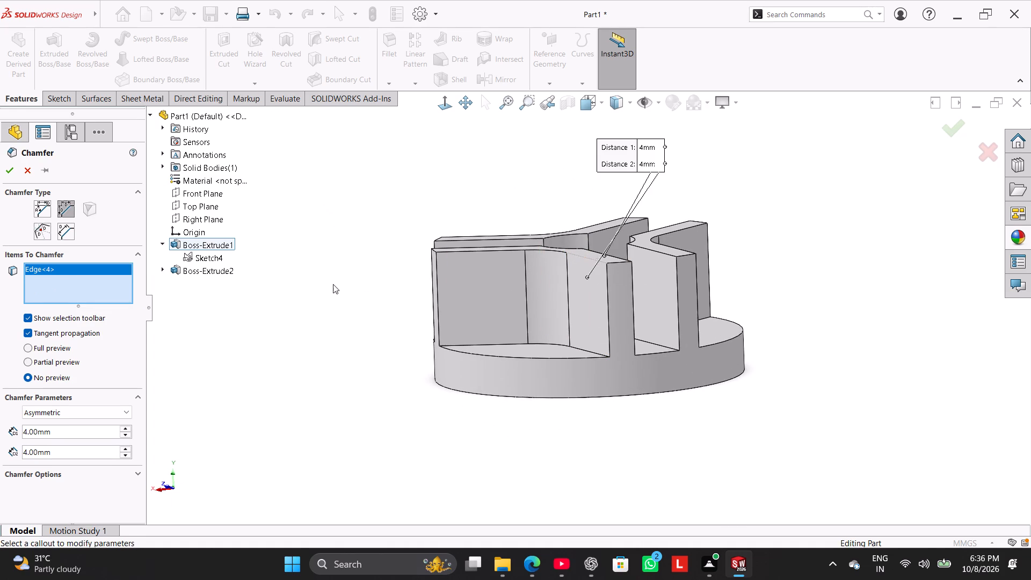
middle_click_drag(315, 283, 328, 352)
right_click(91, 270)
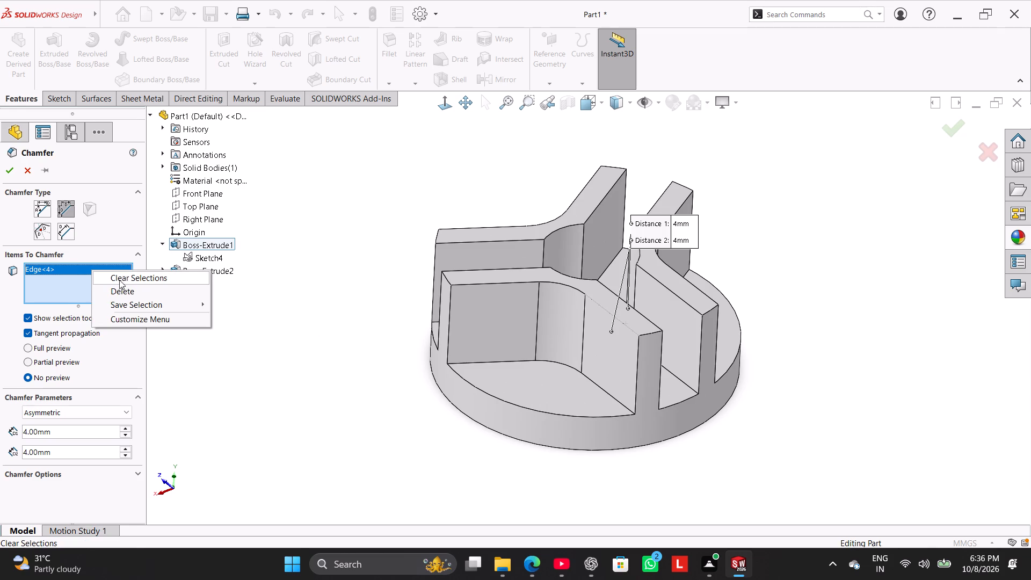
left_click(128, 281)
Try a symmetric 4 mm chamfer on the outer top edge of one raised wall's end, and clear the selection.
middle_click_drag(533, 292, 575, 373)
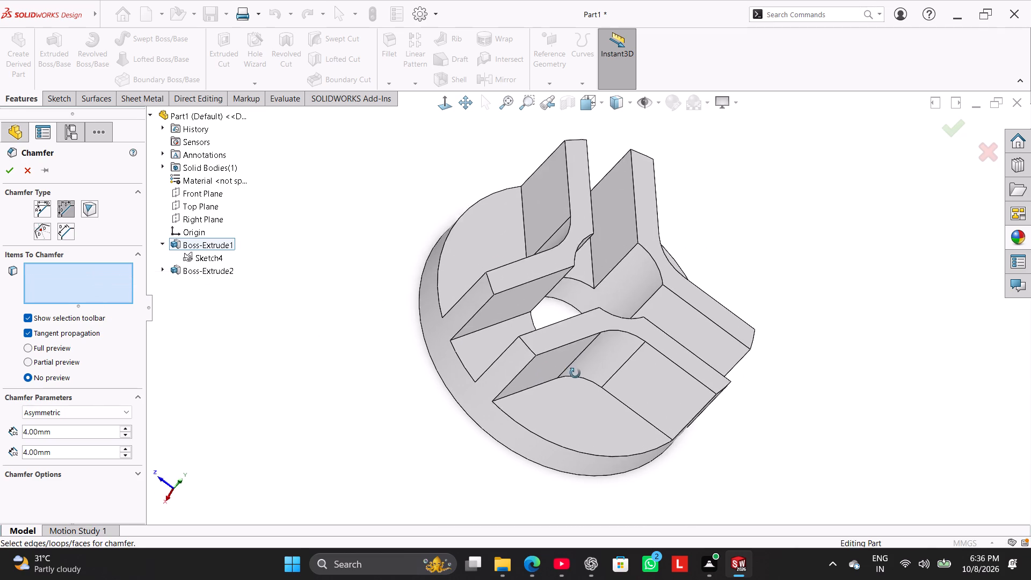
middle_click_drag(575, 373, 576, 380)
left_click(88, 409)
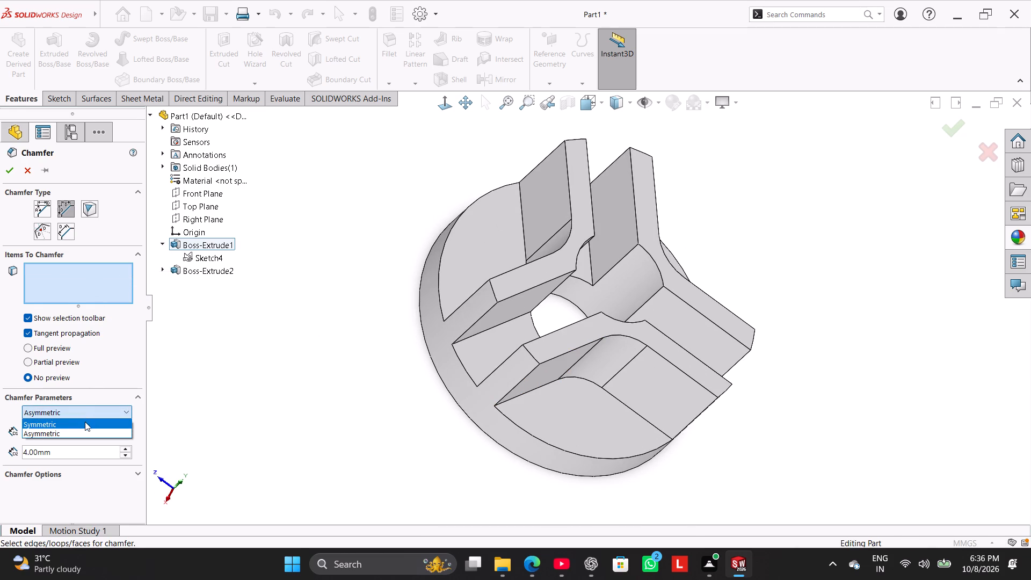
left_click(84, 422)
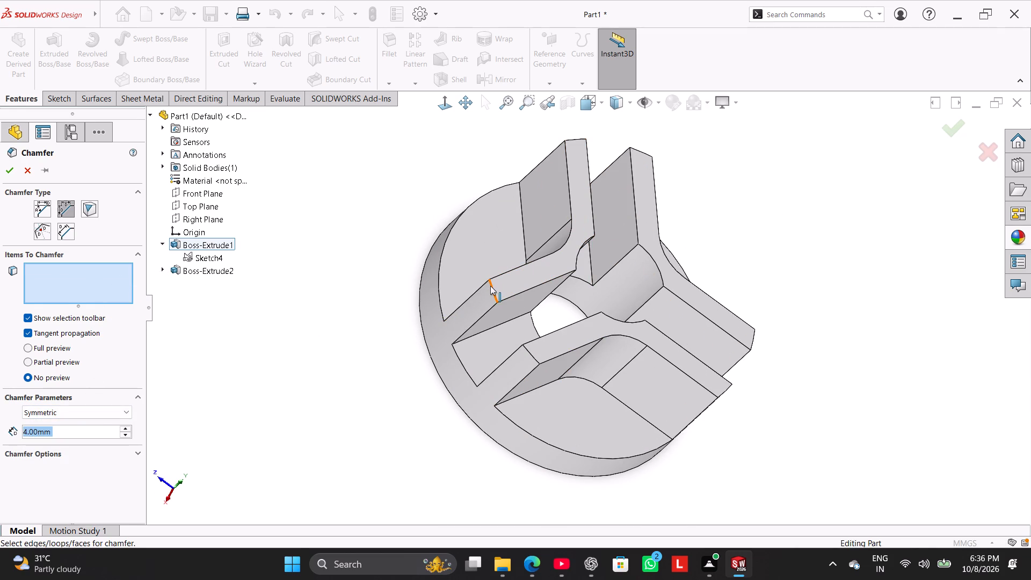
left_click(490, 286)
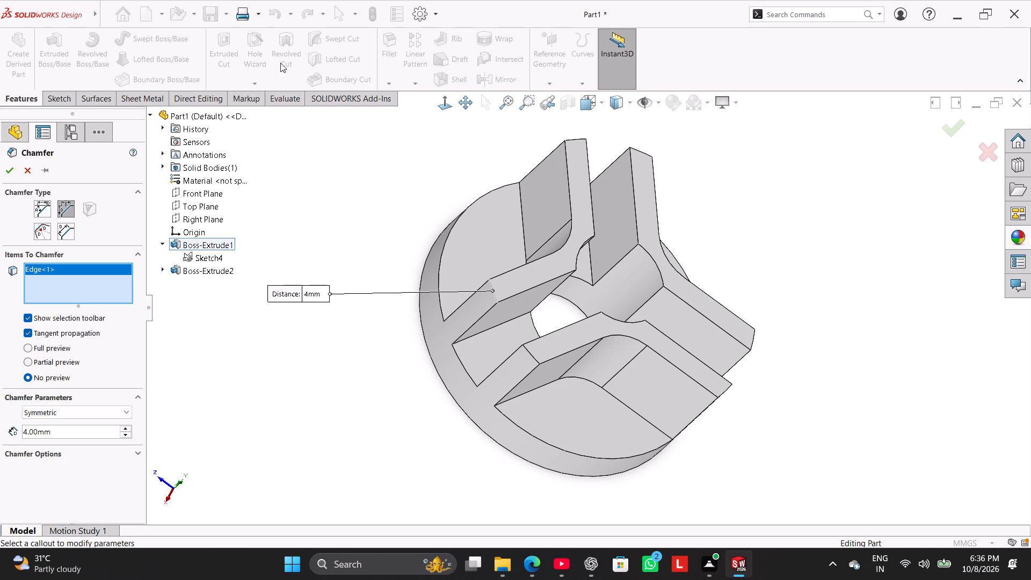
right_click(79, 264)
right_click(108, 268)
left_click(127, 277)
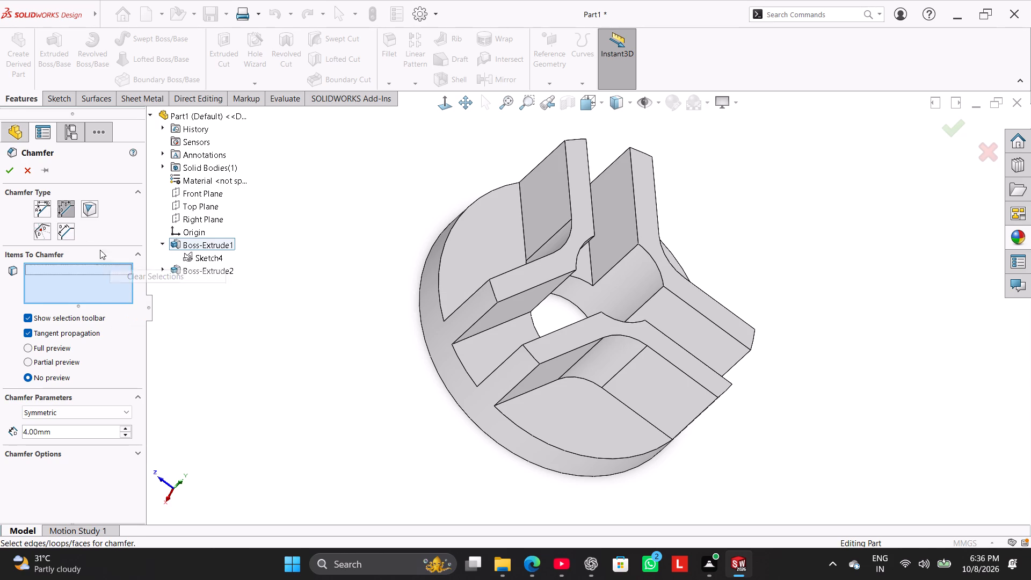
Set up an angle-distance chamfer of 1 mm at 45° on one raised wall's outer top end edge, with full preview.
left_click(39, 204)
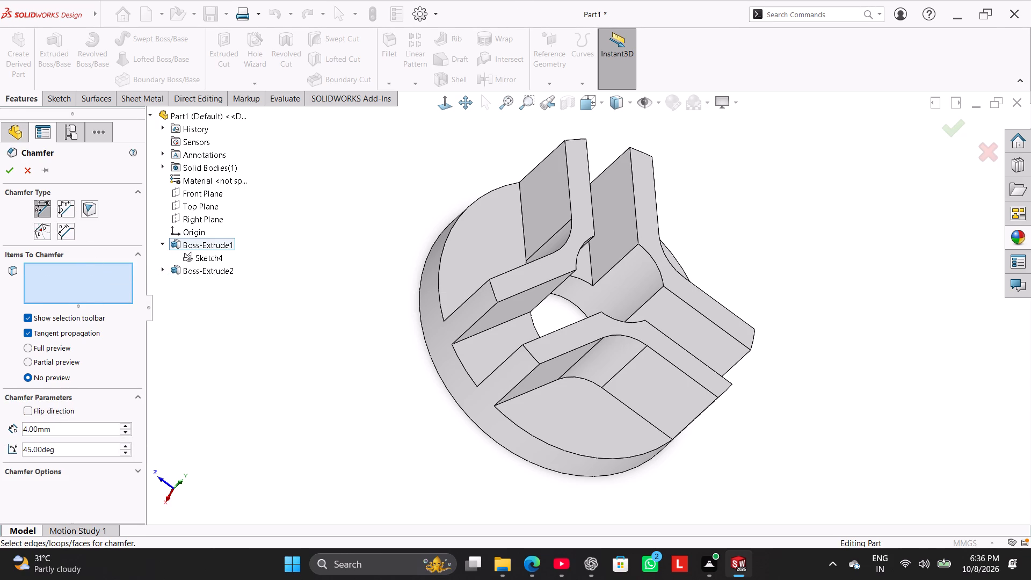
double_click(53, 429)
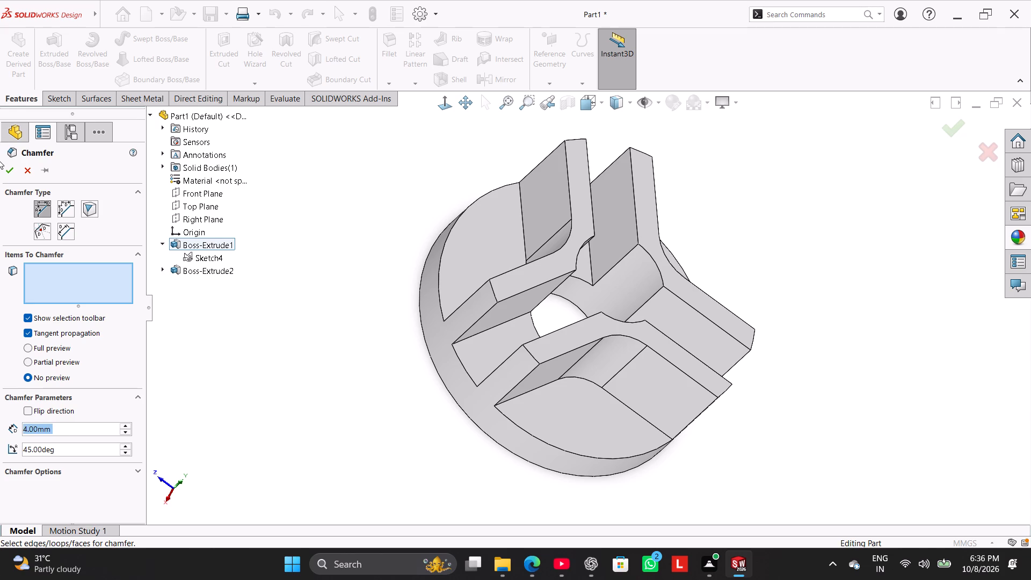
key("1")
key("Return")
right_click_drag(704, 523, 1030, 526)
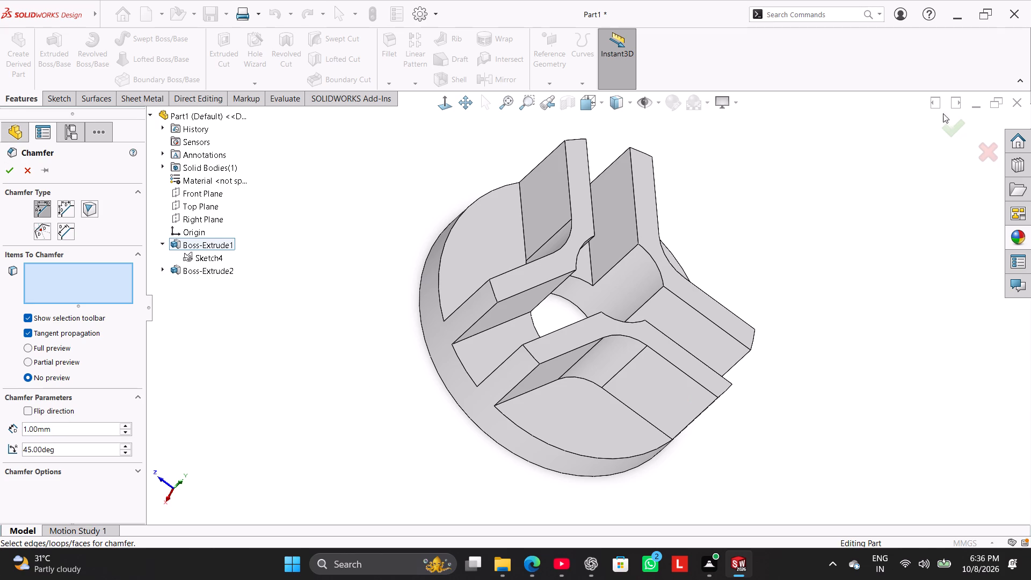
left_click(493, 288)
middle_click_drag(767, 194, 780, 154)
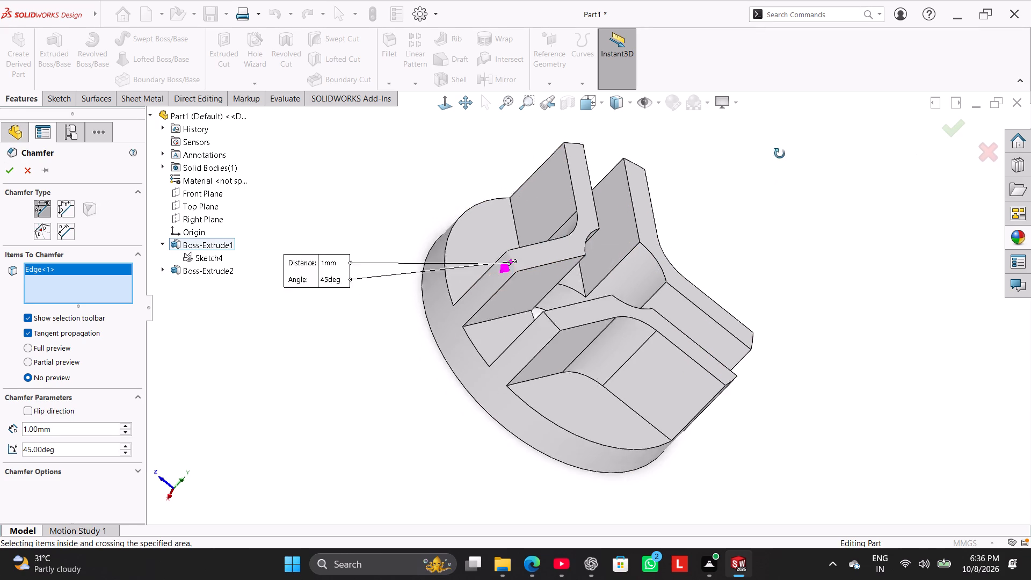
middle_click_drag(780, 154, 727, 113)
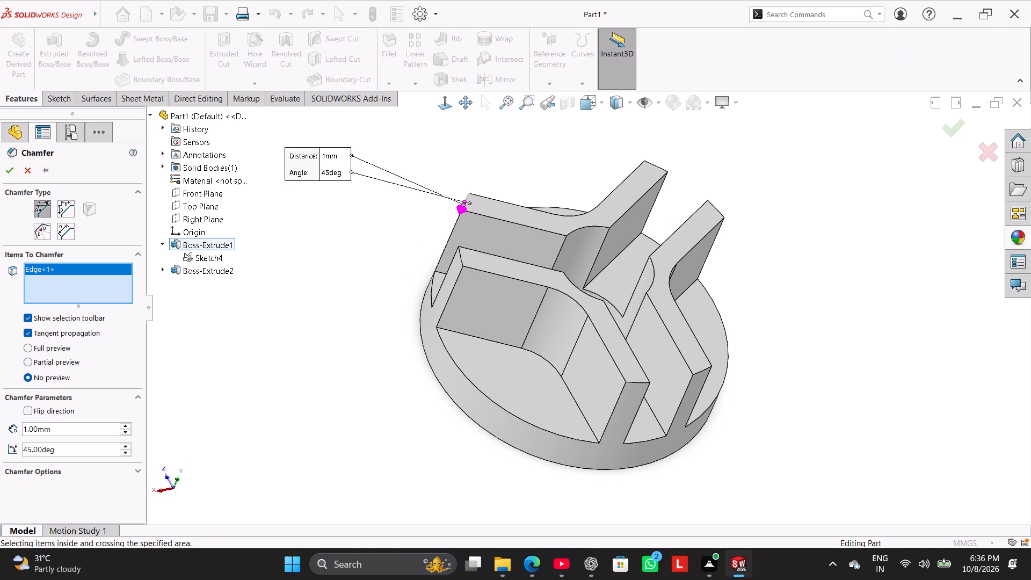
left_click(39, 365)
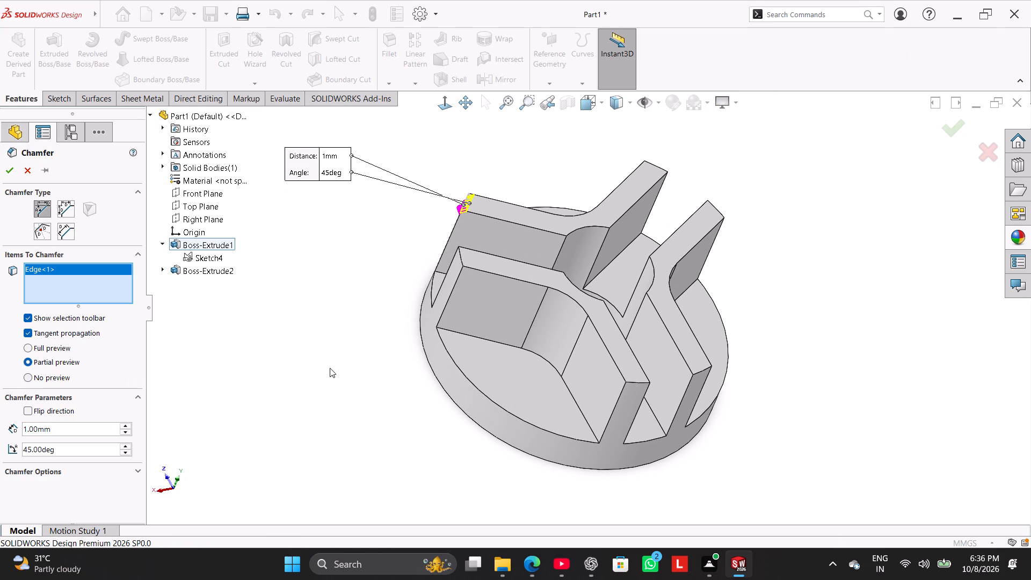
middle_click_drag(318, 362, 364, 420)
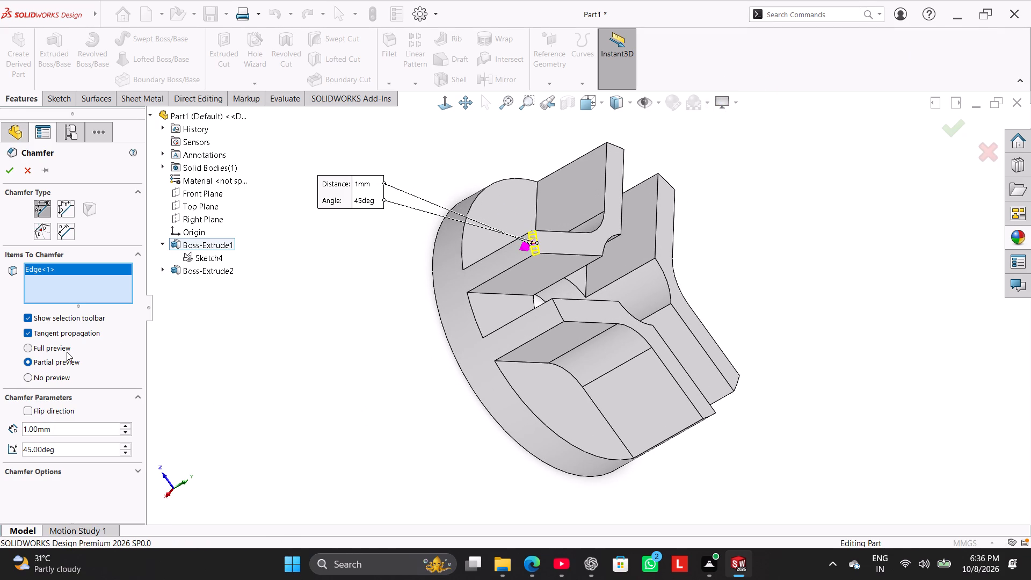
left_click(61, 350)
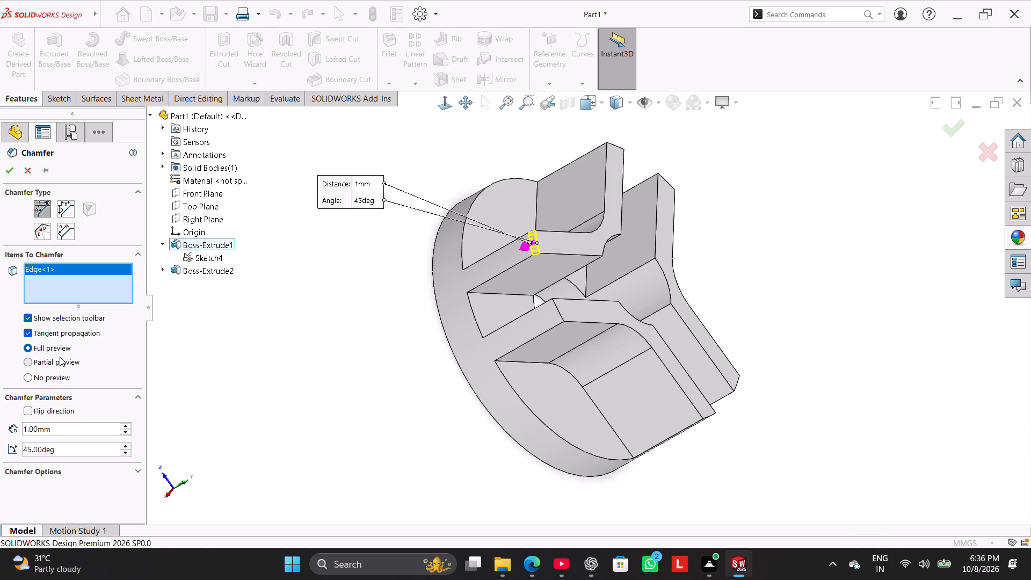
Set the chamfer's distance to 4 mm and apply it to the wall's outer top end edge.
double_click(46, 431)
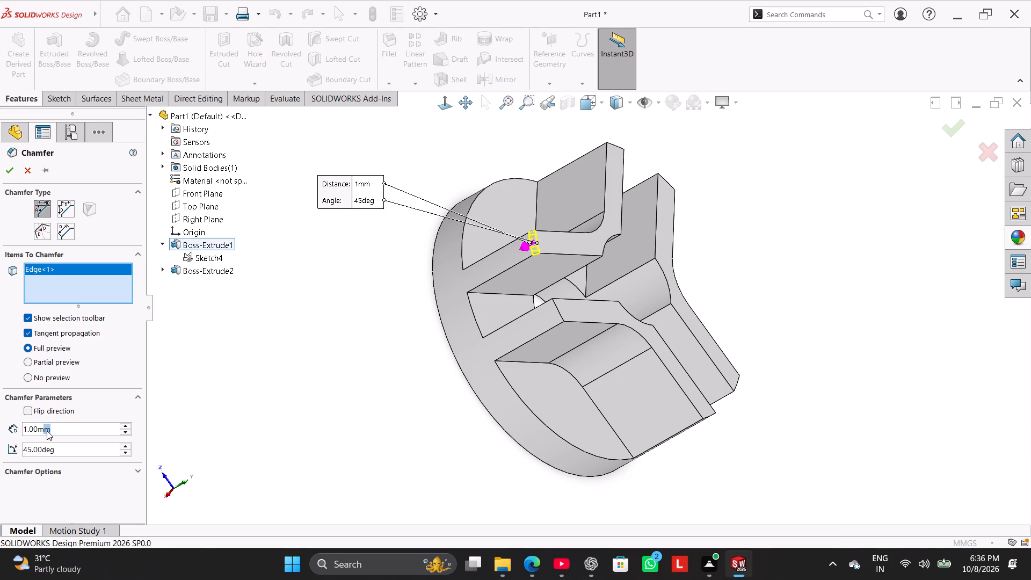
left_click(55, 430)
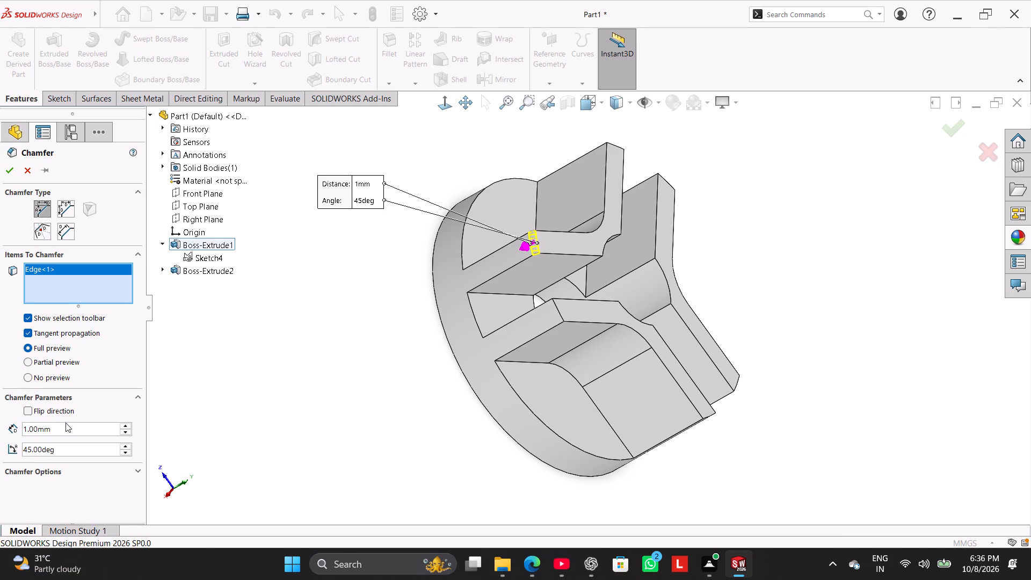
triple_click(66, 423)
left_click(66, 423)
double_click(52, 425)
key("4")
key("Return")
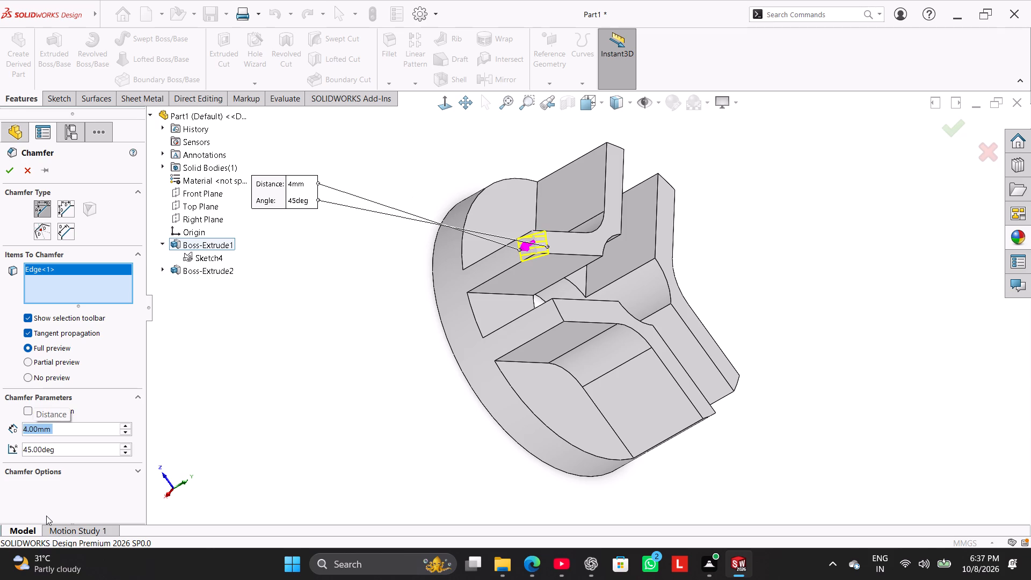
left_click(12, 172)
left_click(233, 265)
Preview a section view through the Front Plane, reverse its direction, and examine the chamfered wall and cut interior.
middle_click_drag(271, 270, 249, 270)
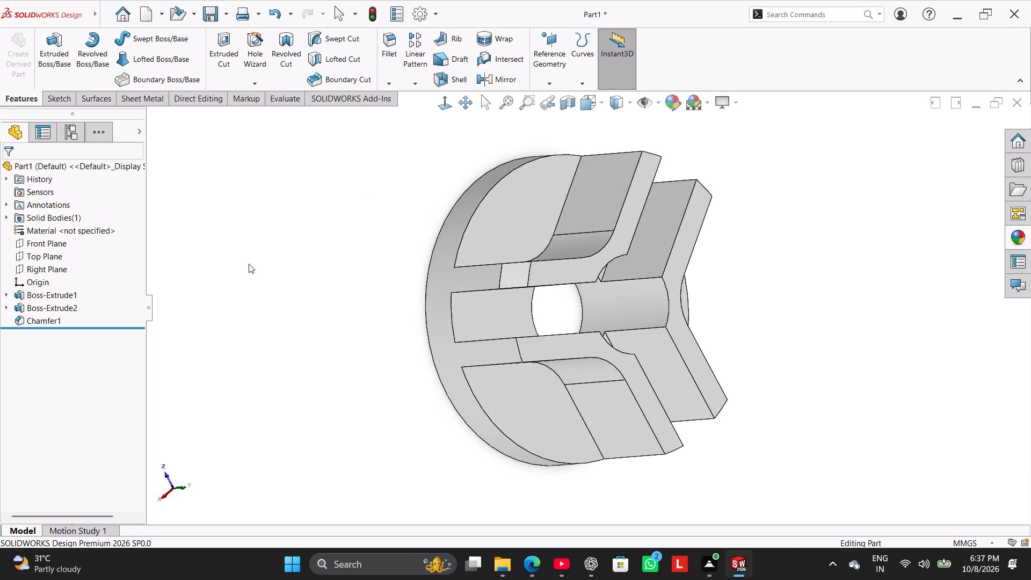
right_click_drag(291, 247, 365, 203)
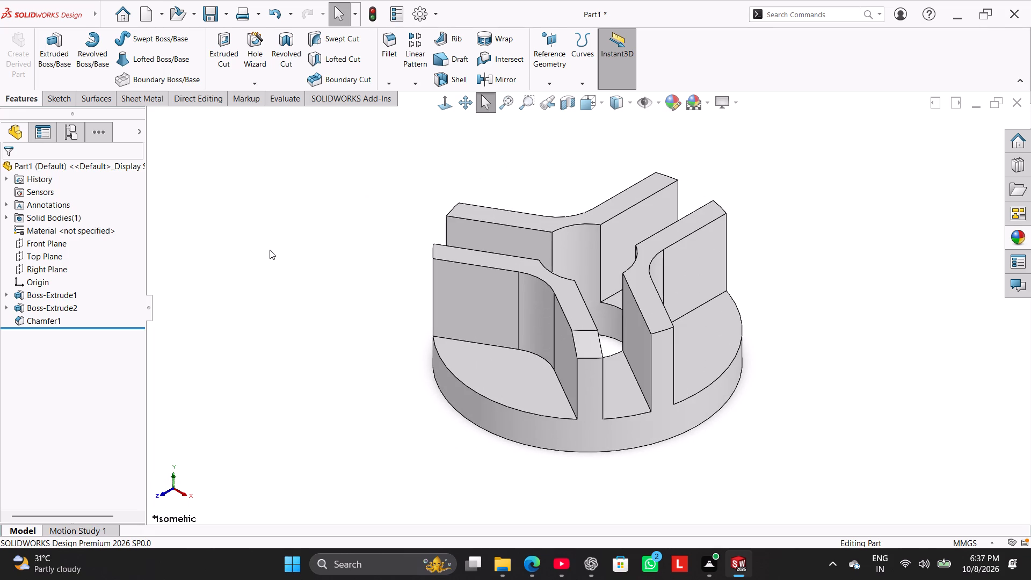
left_click(563, 101)
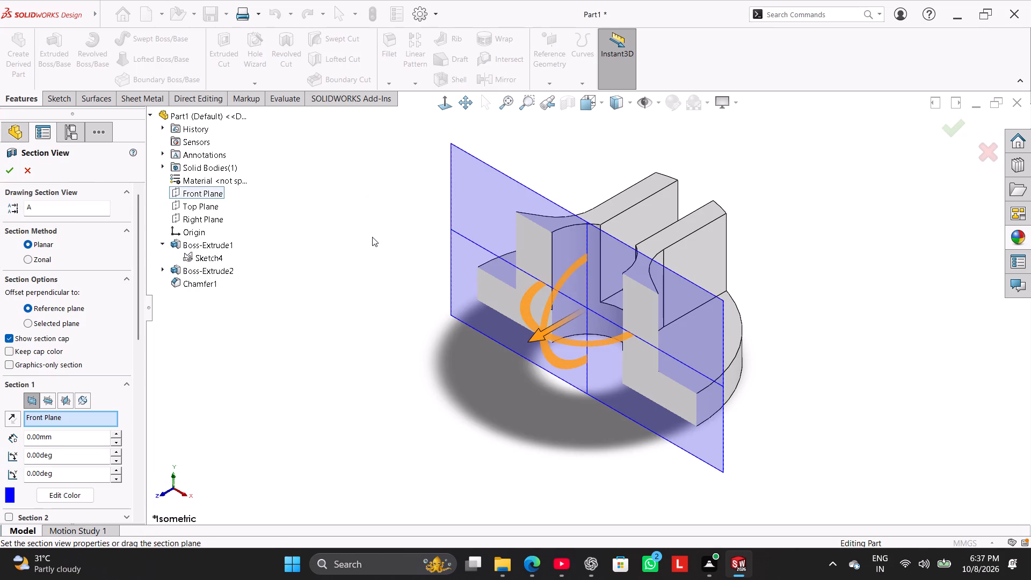
middle_click_drag(372, 237, 406, 297)
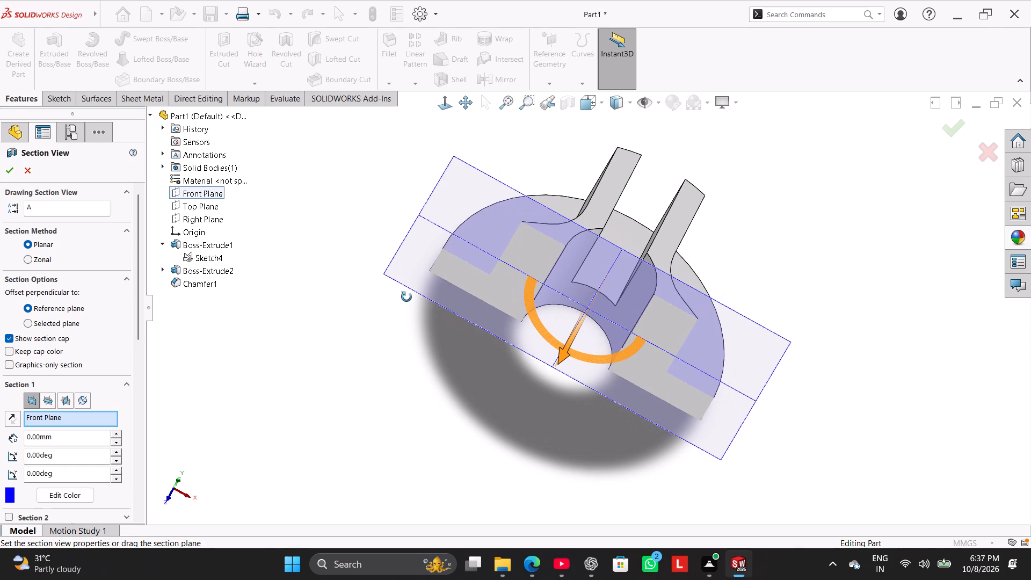
middle_click_drag(406, 297, 423, 253)
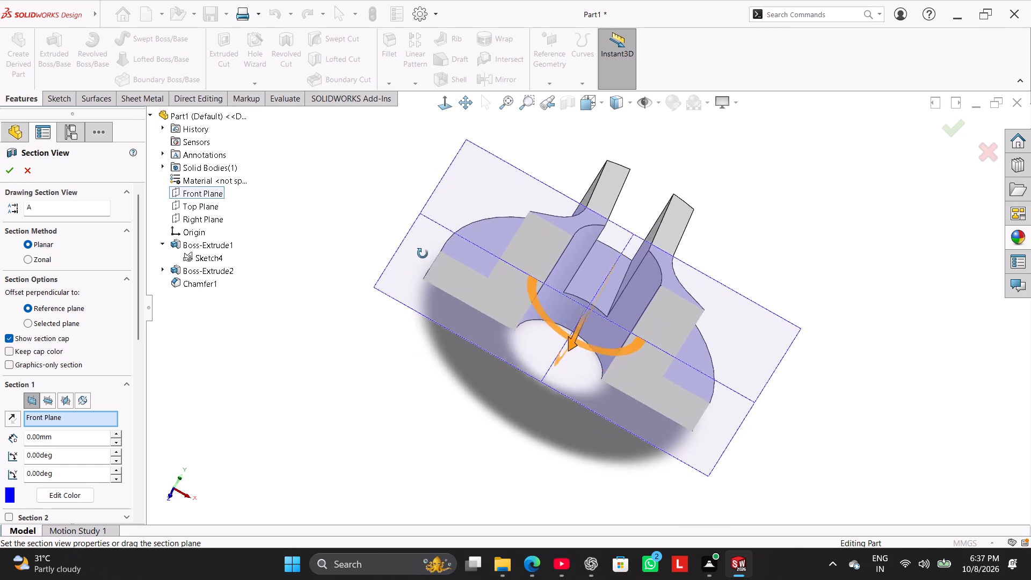
middle_click_drag(423, 253, 327, 310)
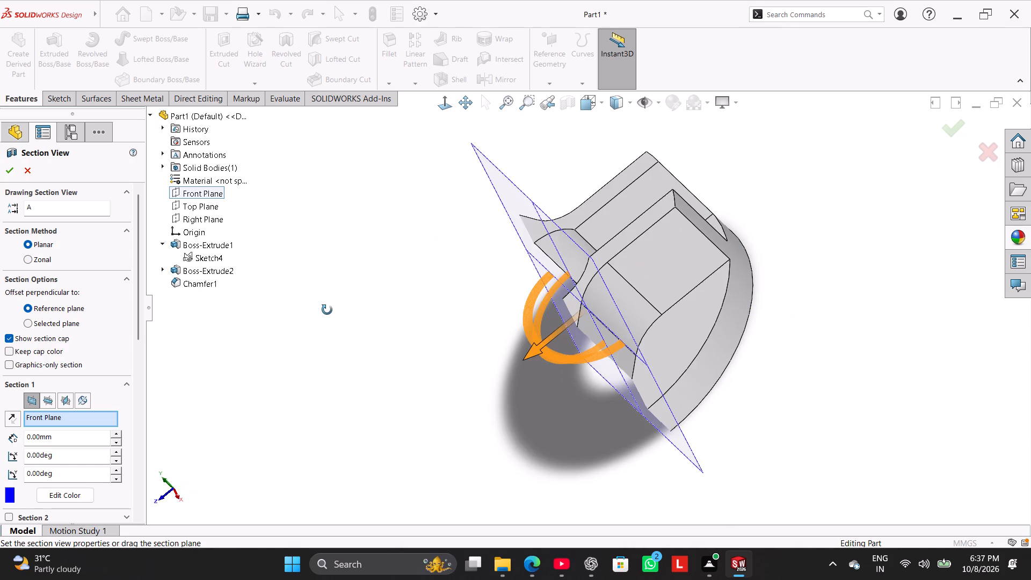
middle_click_drag(327, 310, 338, 366)
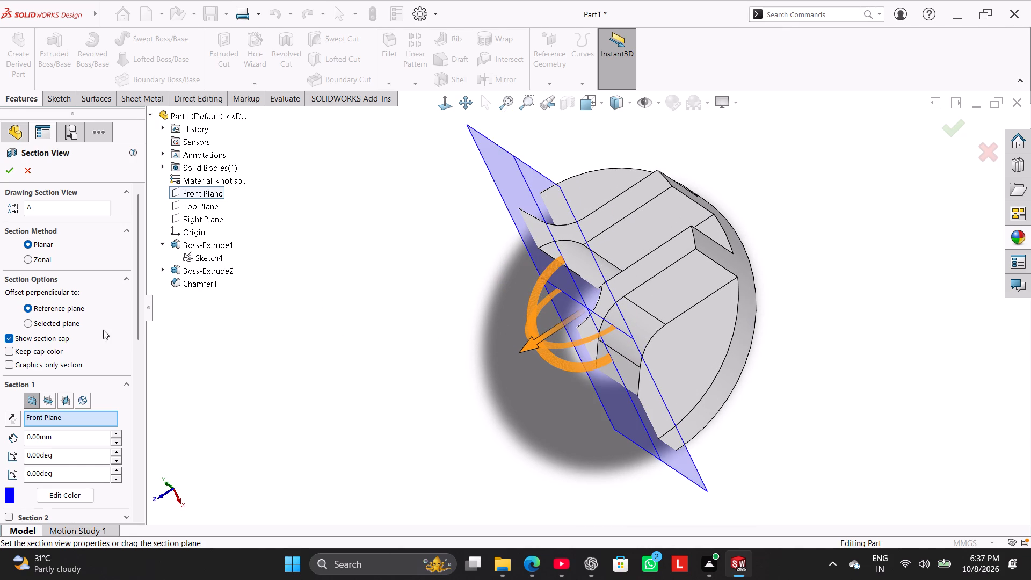
left_click(9, 419)
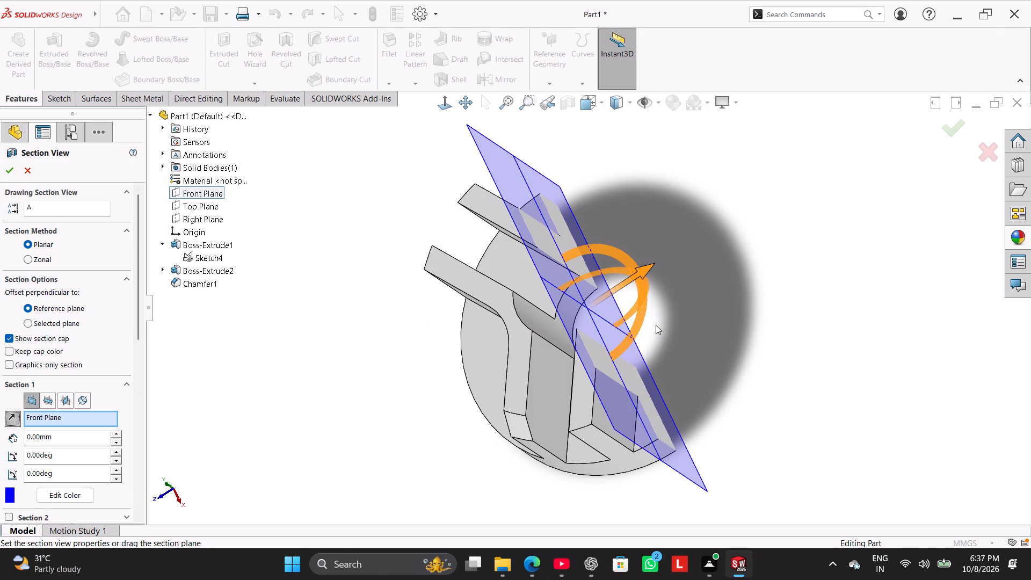
middle_click_drag(693, 314, 636, 375)
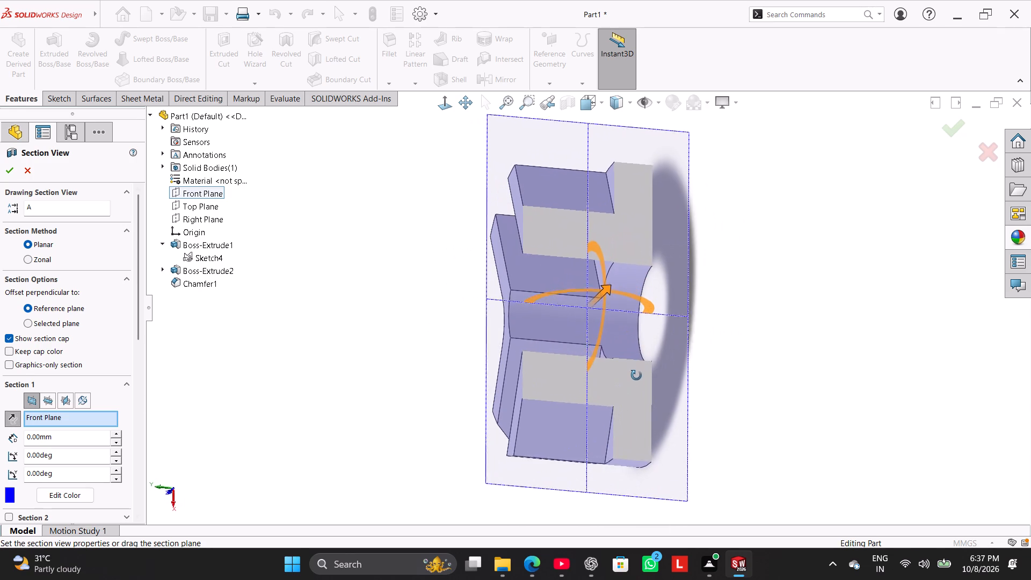
middle_click_drag(636, 375, 698, 397)
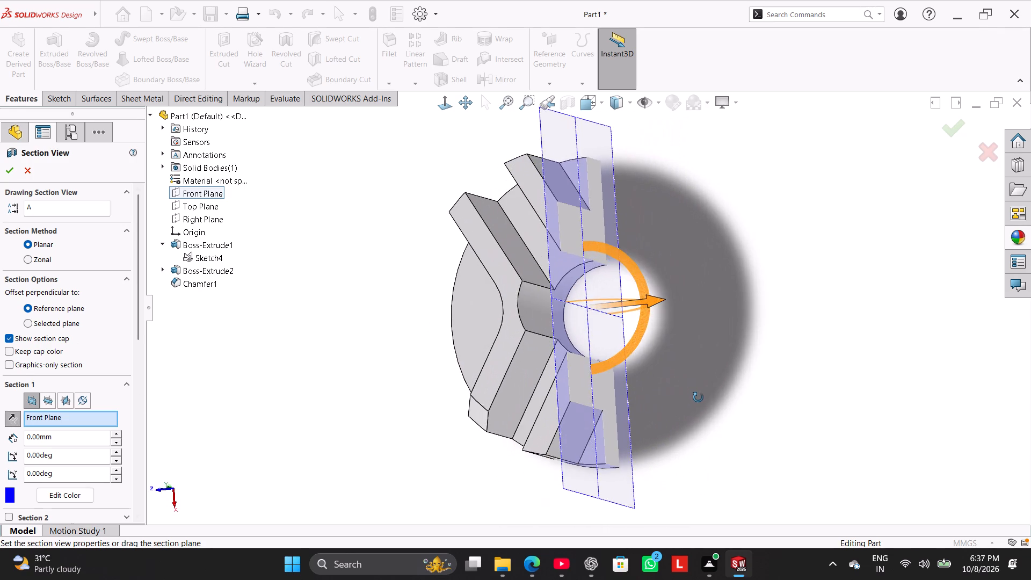
middle_click_drag(698, 397, 716, 393)
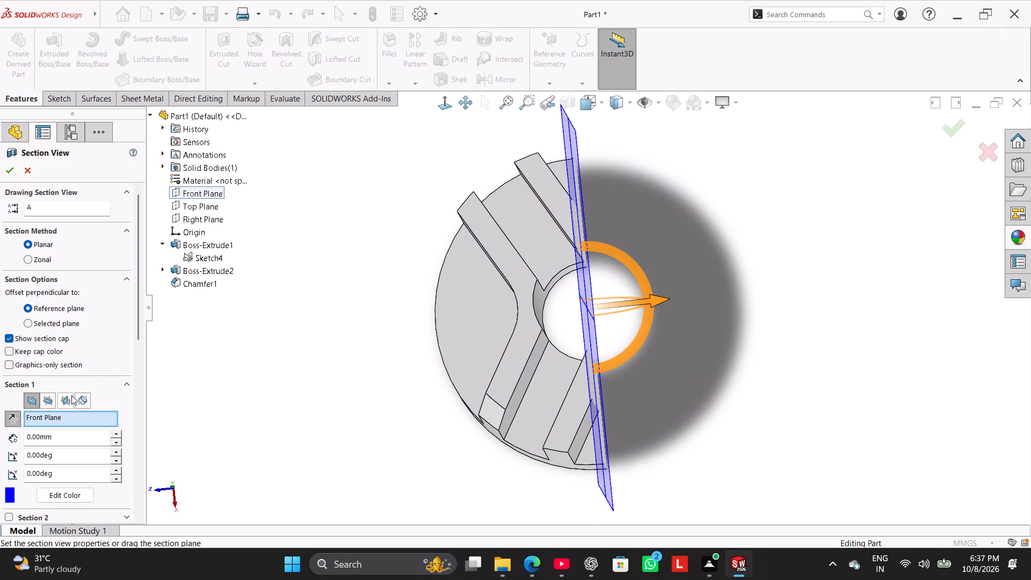
Switch the section preview to the Right Plane, examine the cut part, and discard the section view.
left_click(68, 398)
middle_click_drag(265, 382, 284, 418)
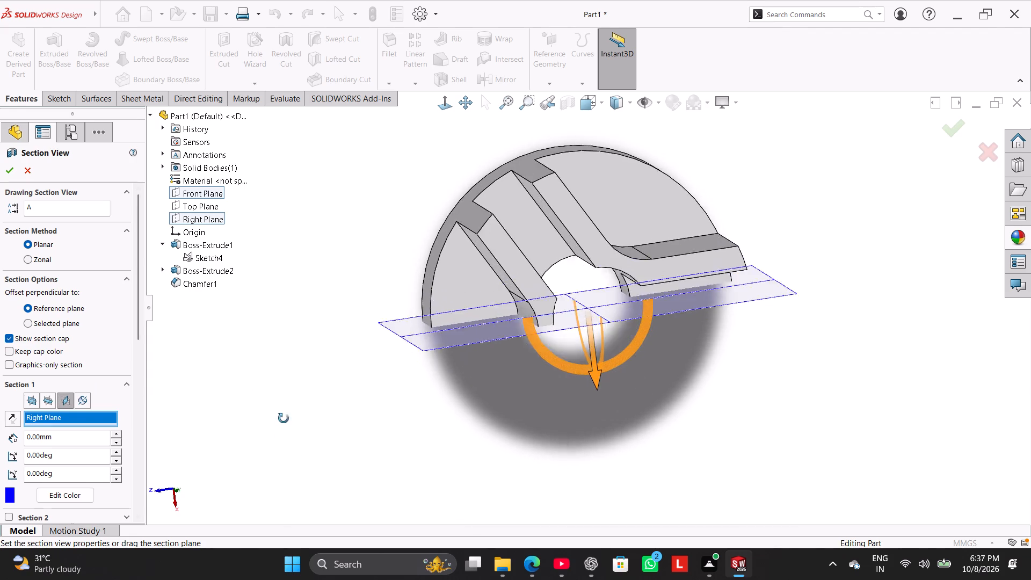
middle_click_drag(284, 418, 309, 337)
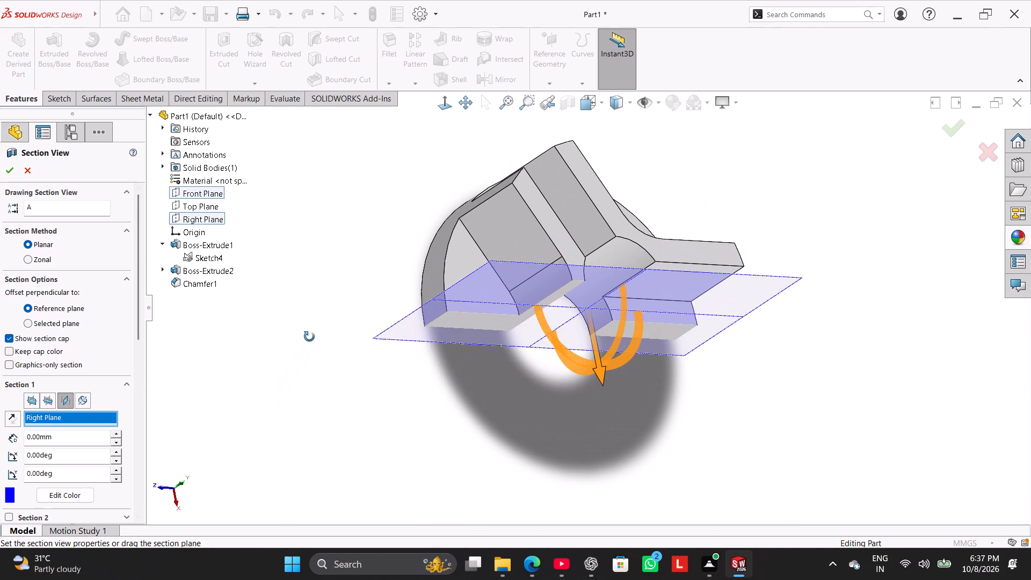
middle_click_drag(309, 337, 284, 159)
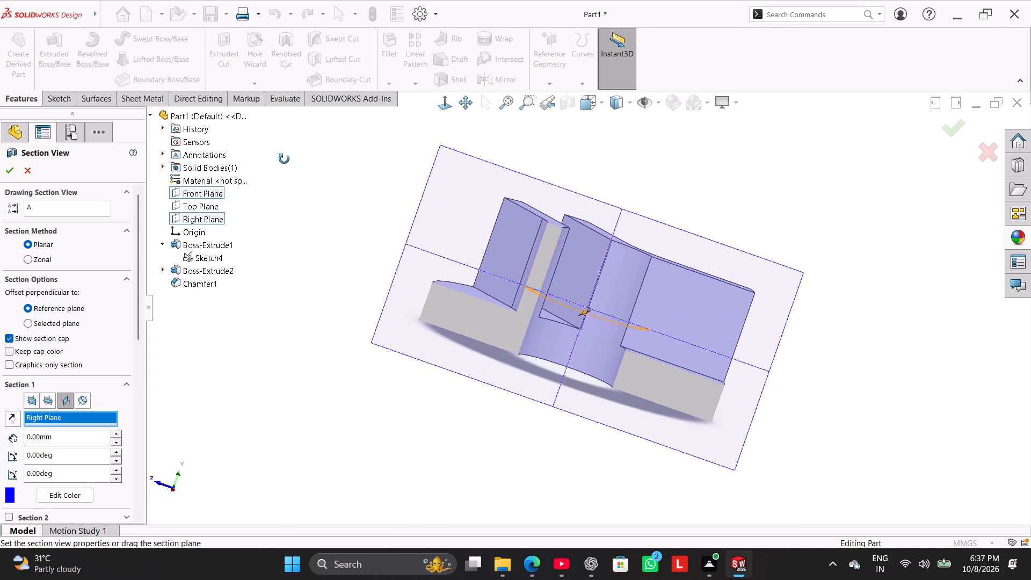
middle_click_drag(284, 159, 264, 307)
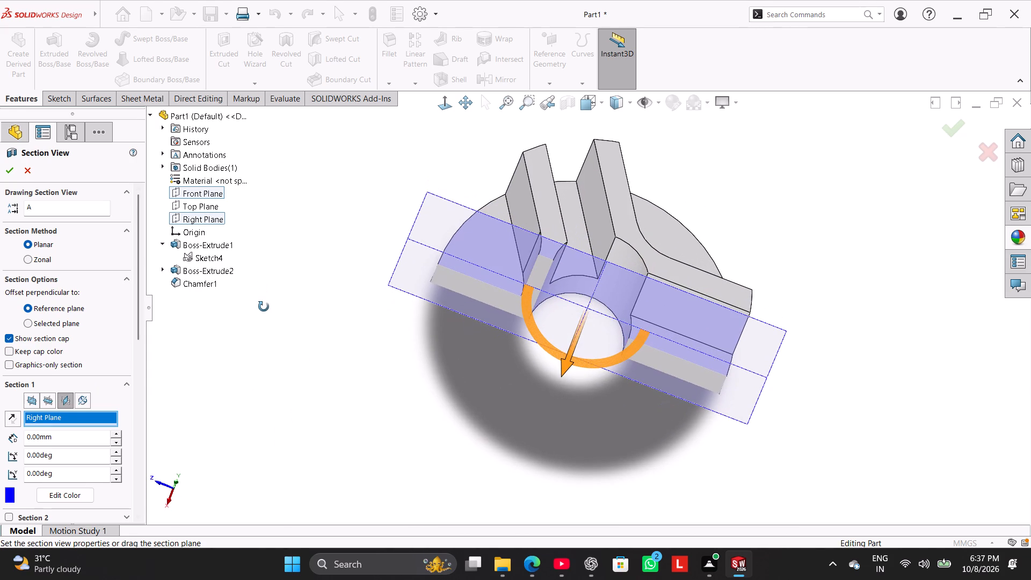
middle_click_drag(264, 307, 259, 336)
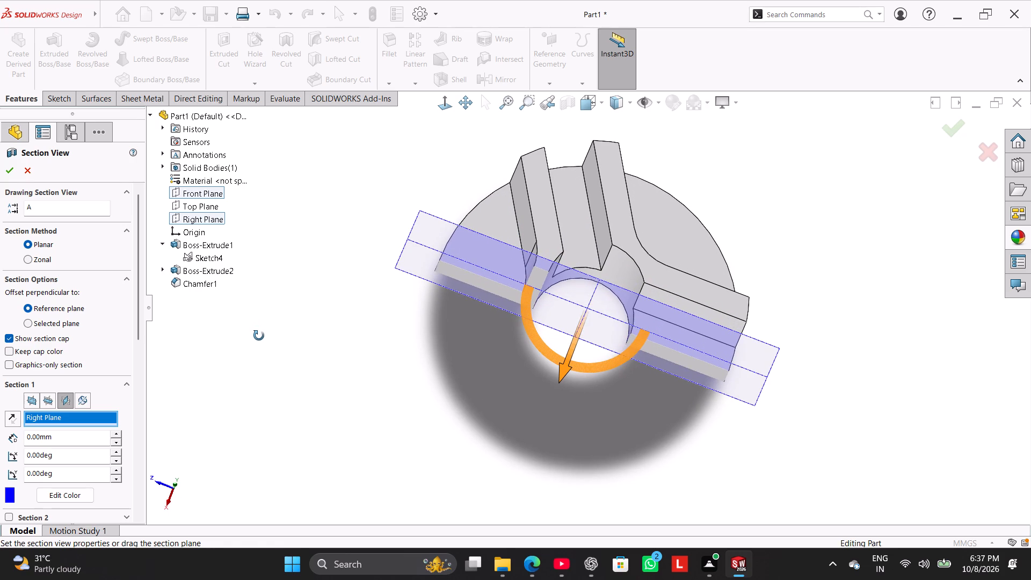
middle_click_drag(259, 336, 259, 337)
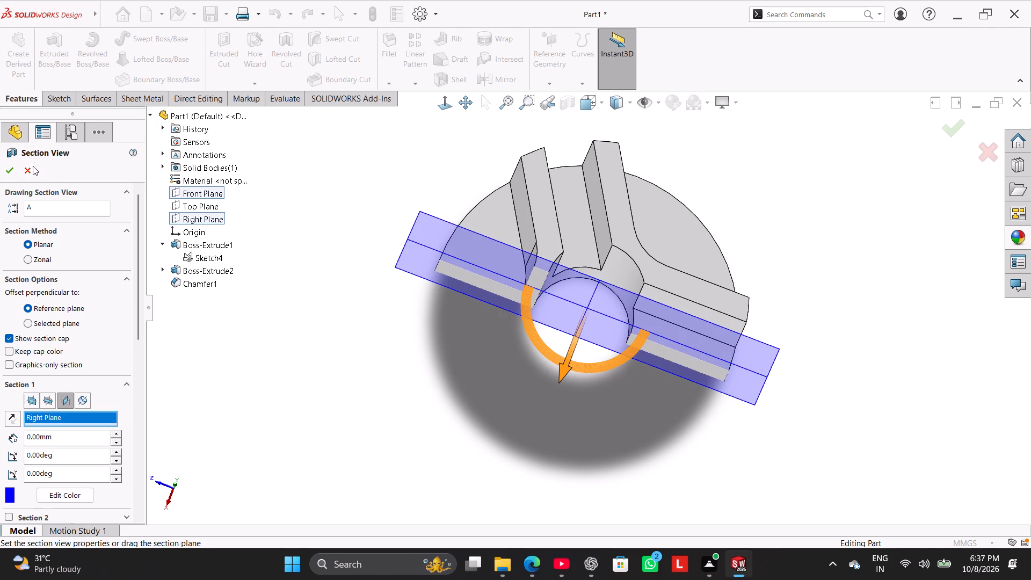
left_click_drag(31, 168, 28, 173)
Reopen the wall-end chamfer for editing, try adding the adjacent wall's outer top end edge, and clear all selected edges.
right_click(54, 325)
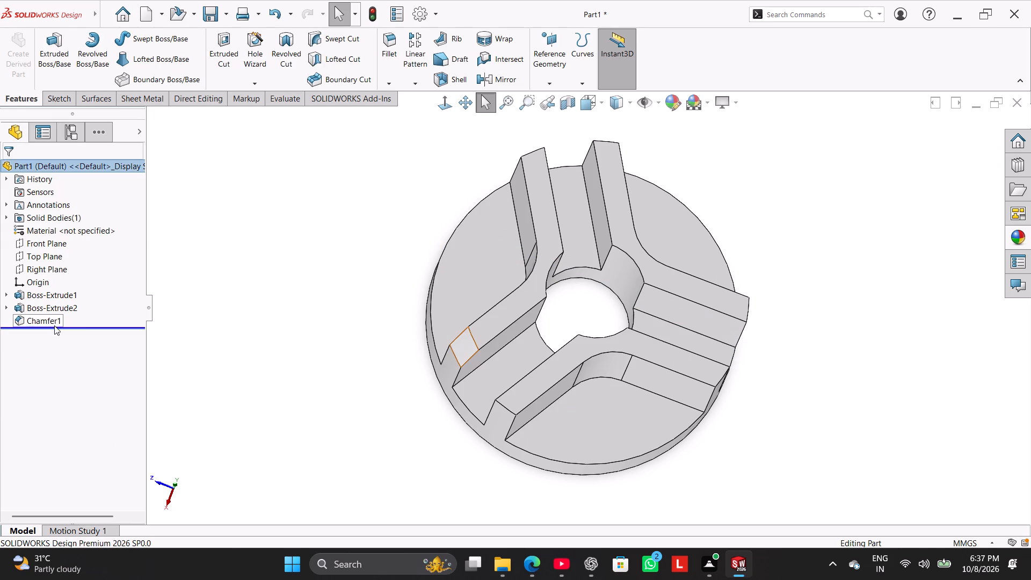
right_click(45, 319)
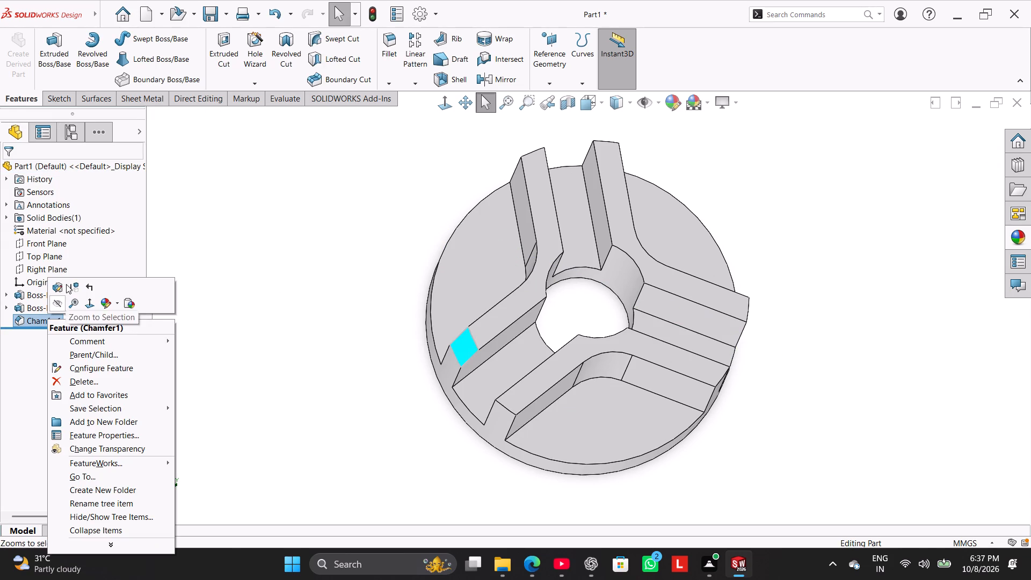
left_click(54, 286)
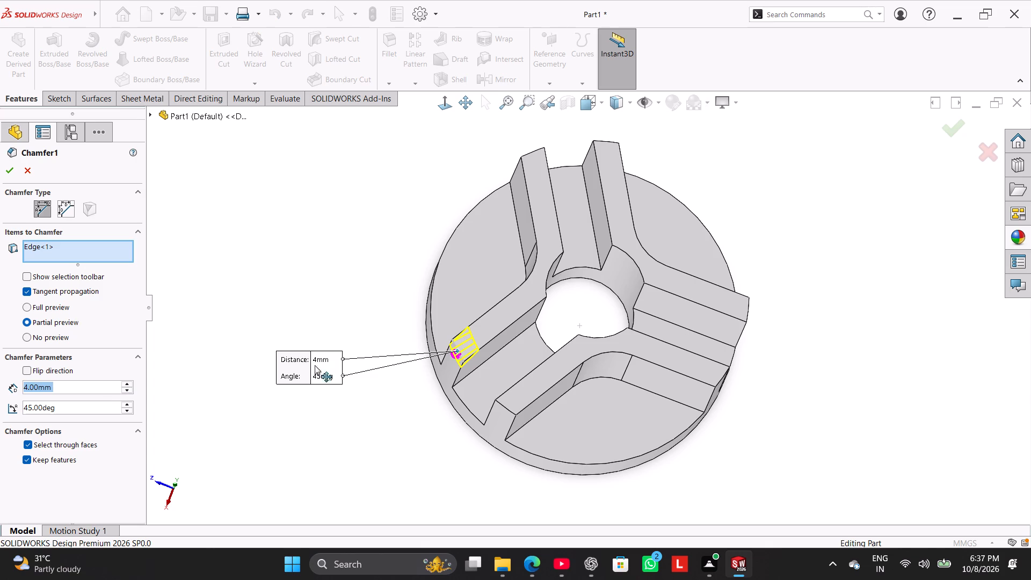
left_click(504, 406)
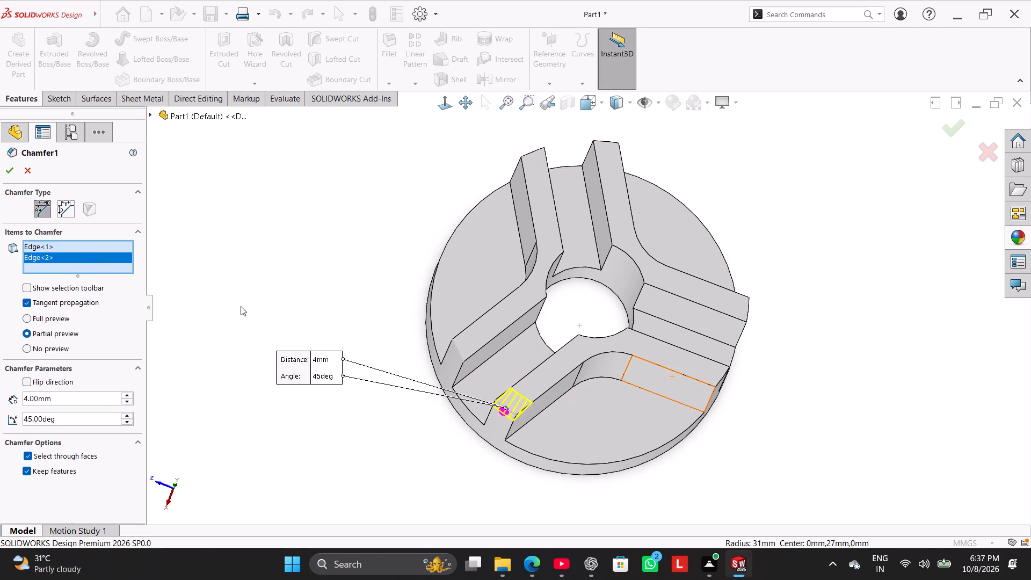
right_click(84, 243)
left_click_drag(96, 250, 114, 265)
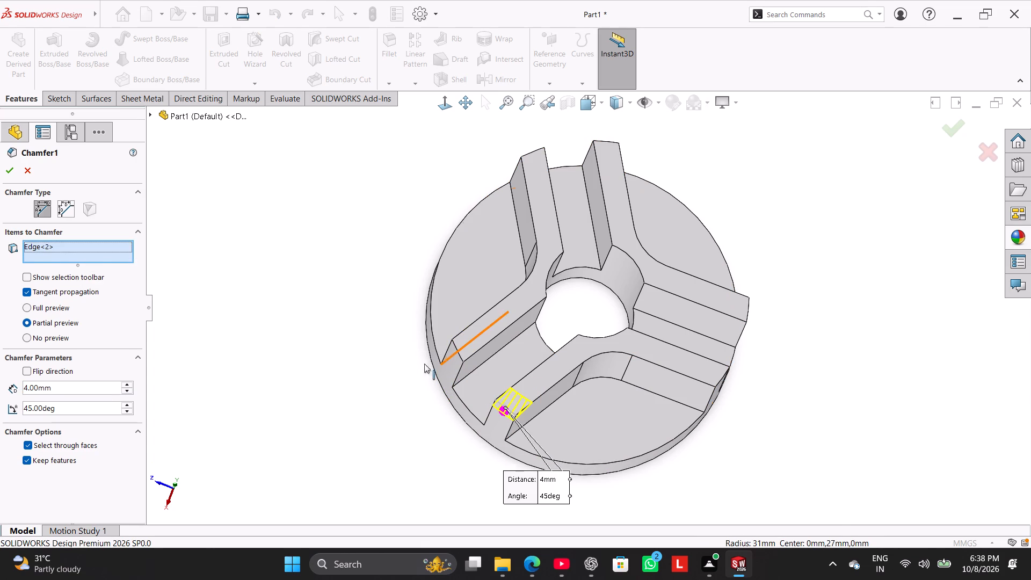
right_click(64, 247)
left_click(84, 252)
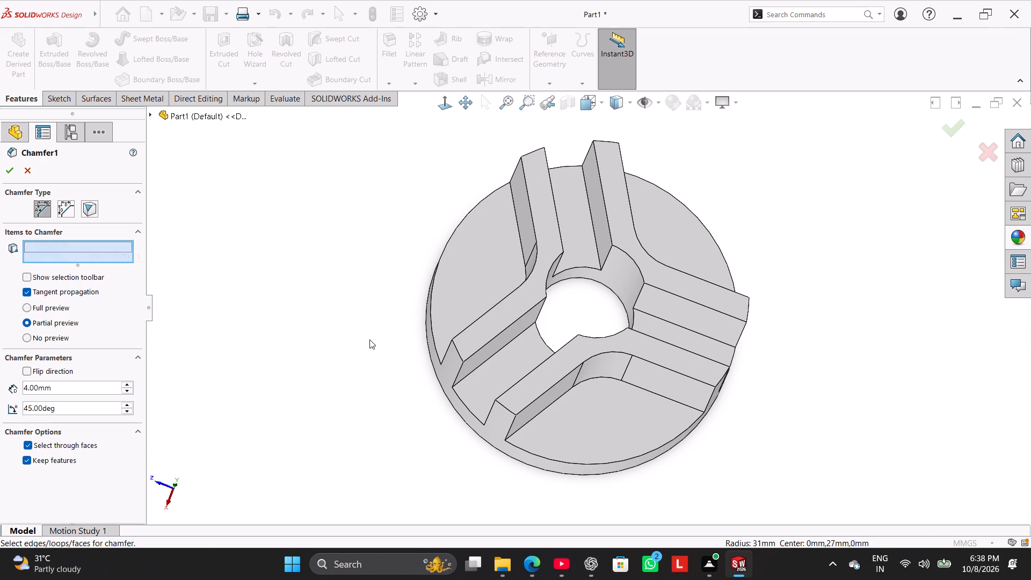
Chamfer all six outer top end edges of the three bent walls at 4 mm and 45°, using the full preview.
left_click(459, 353)
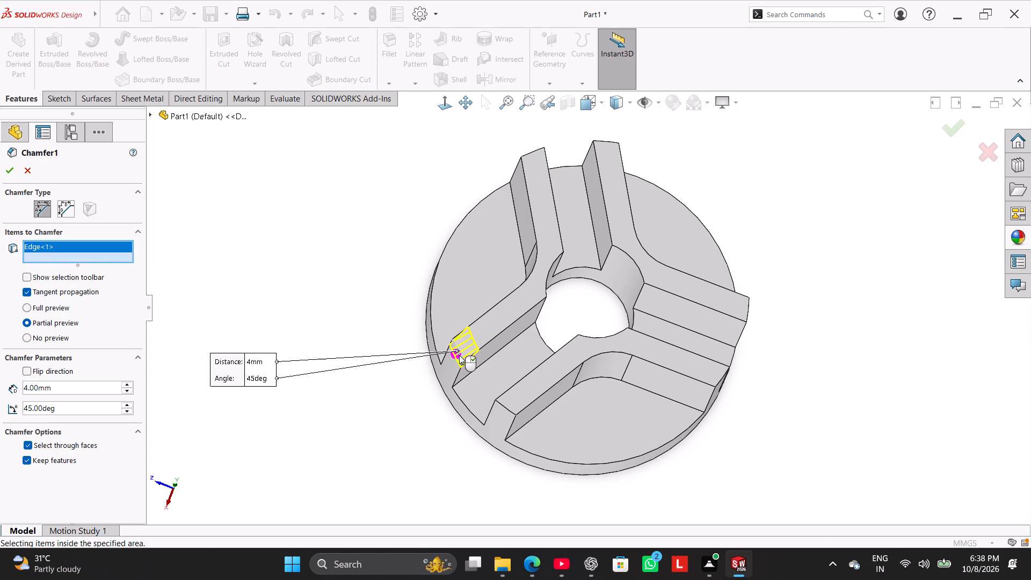
left_click(502, 408)
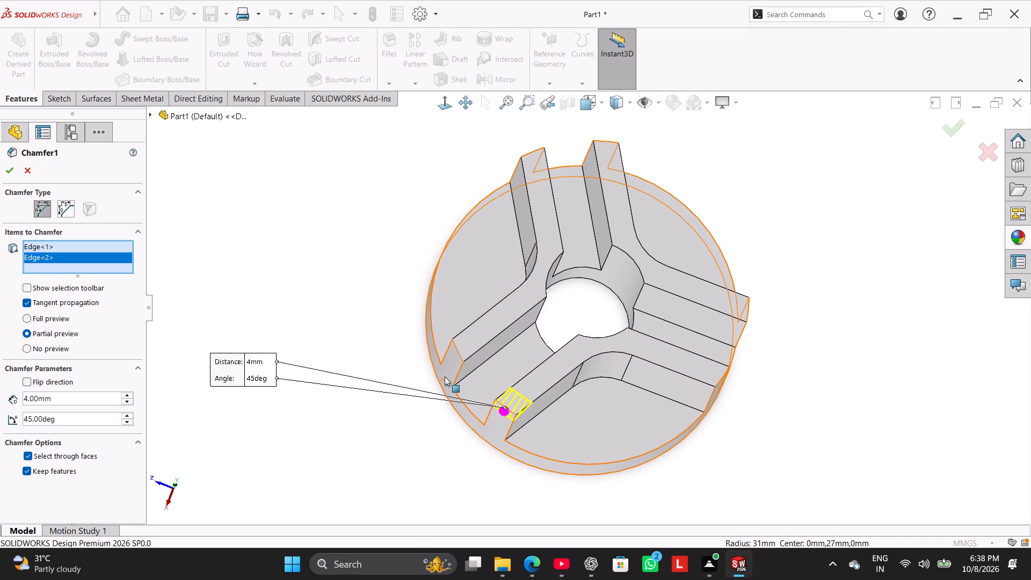
left_click(458, 351)
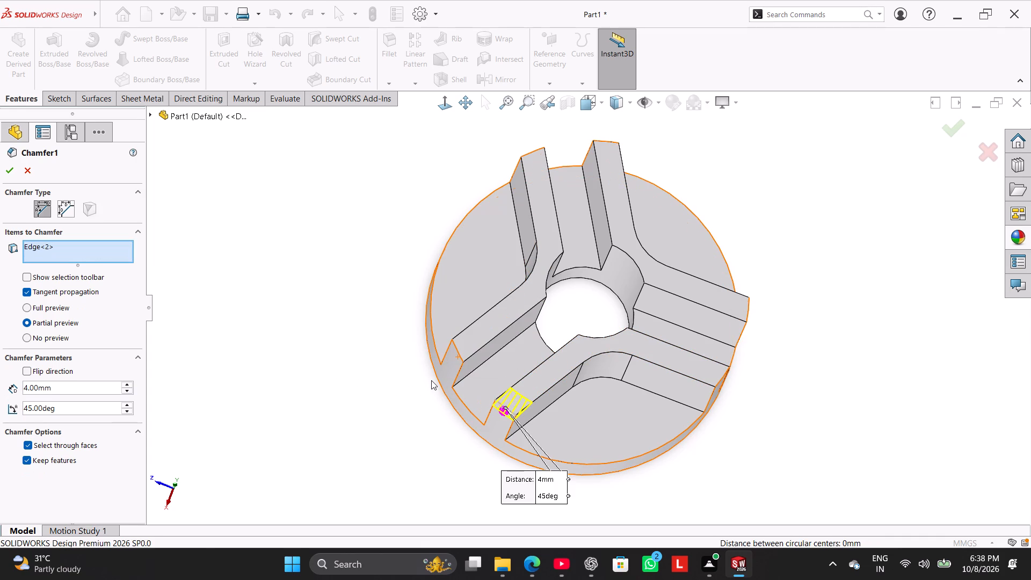
left_click(457, 349)
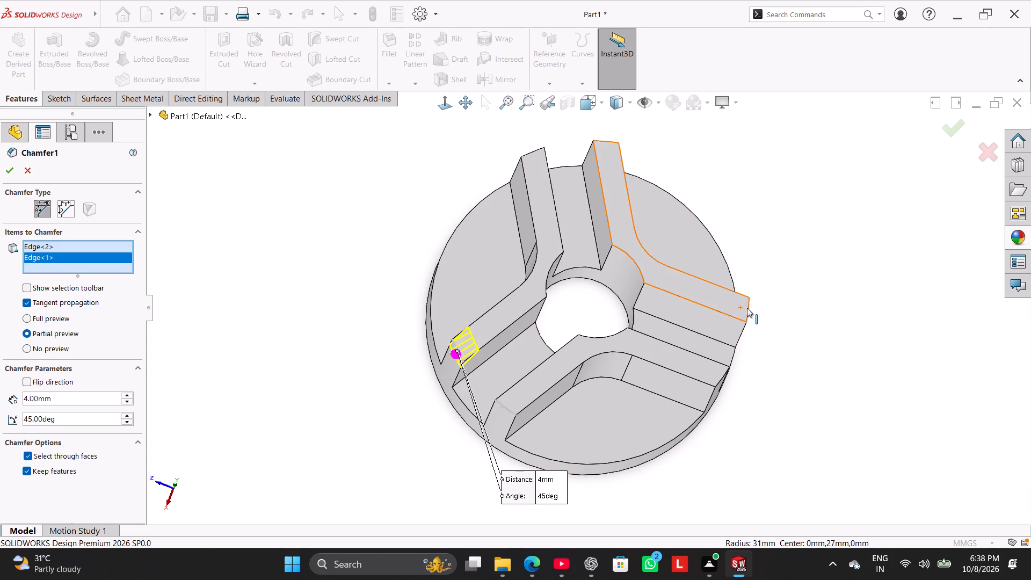
left_click(747, 311)
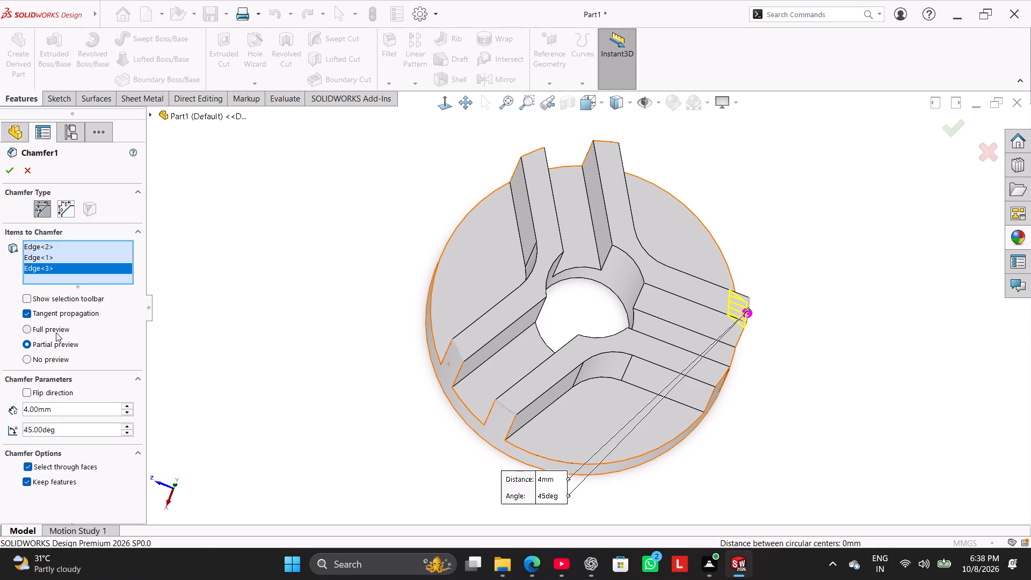
left_click(54, 298)
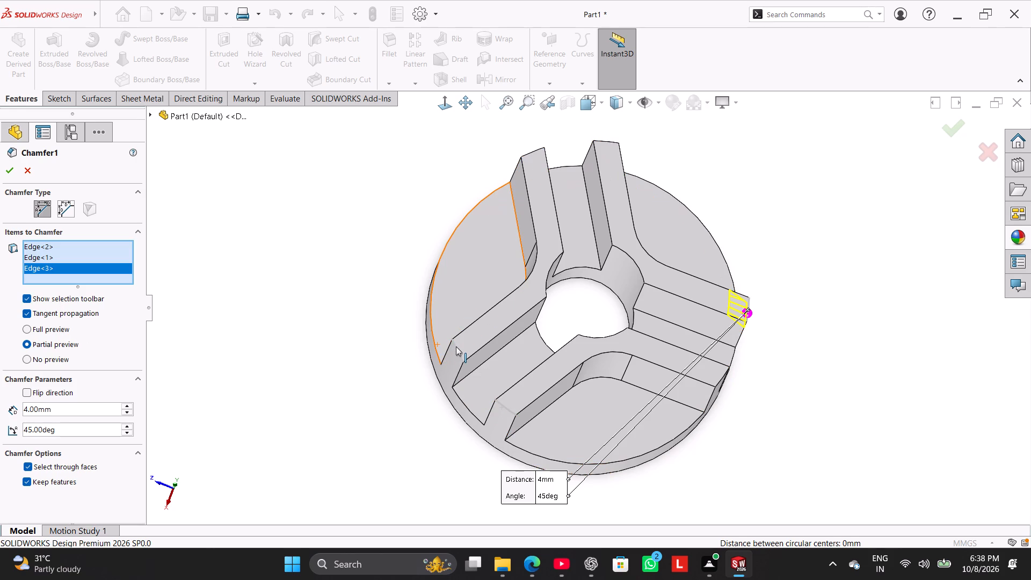
left_click(456, 346)
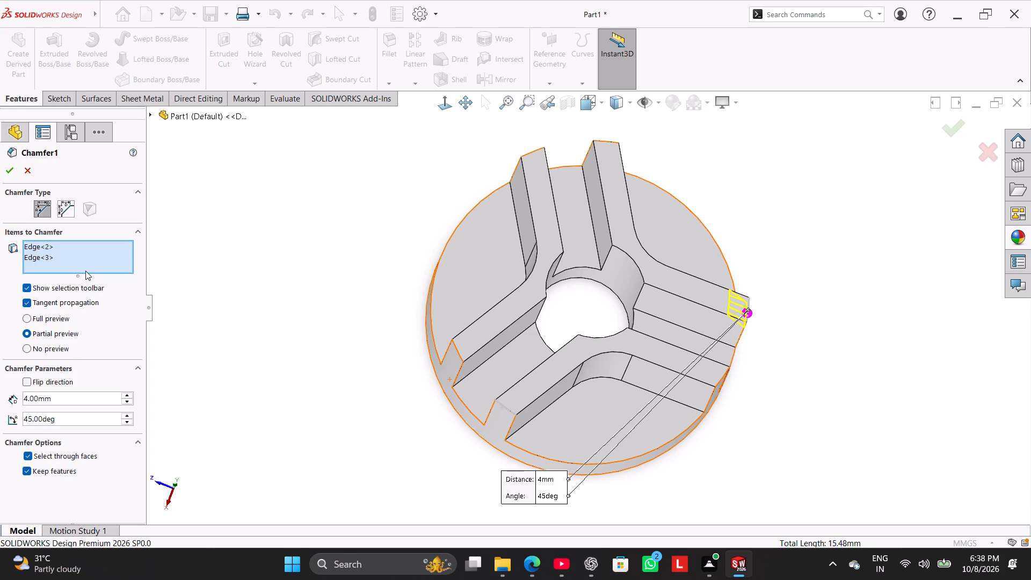
left_click(538, 150)
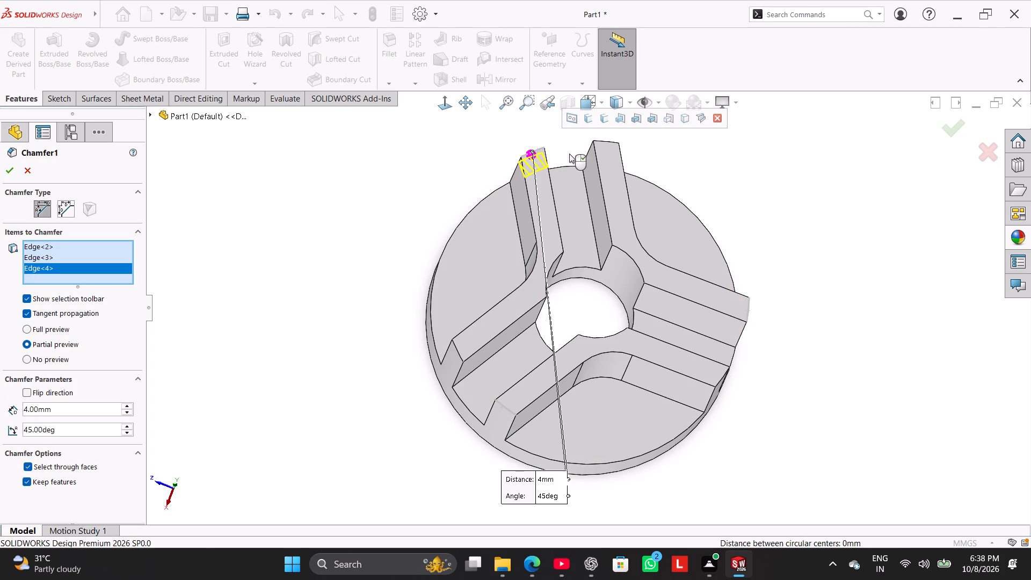
left_click(607, 140)
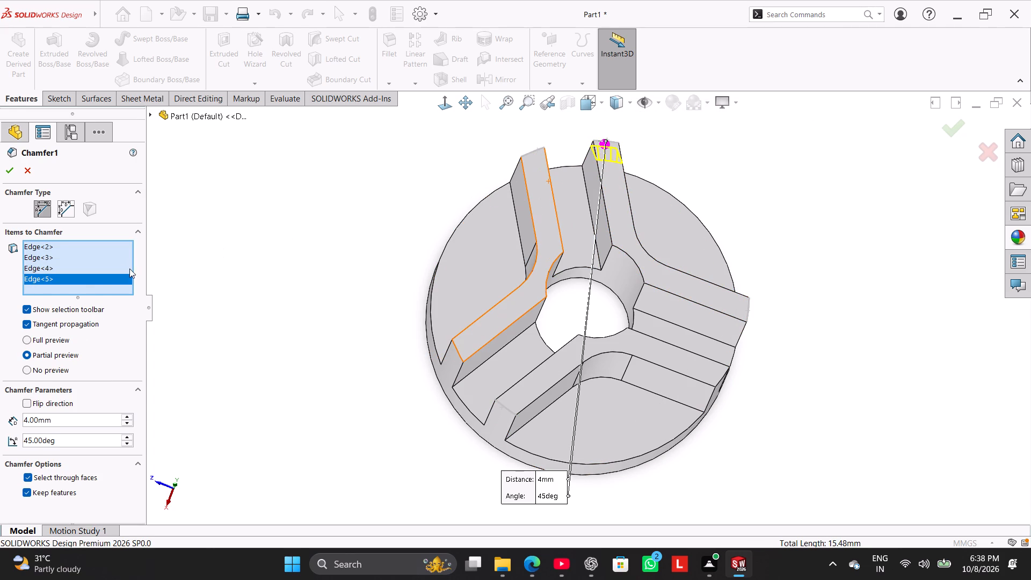
left_click(34, 345)
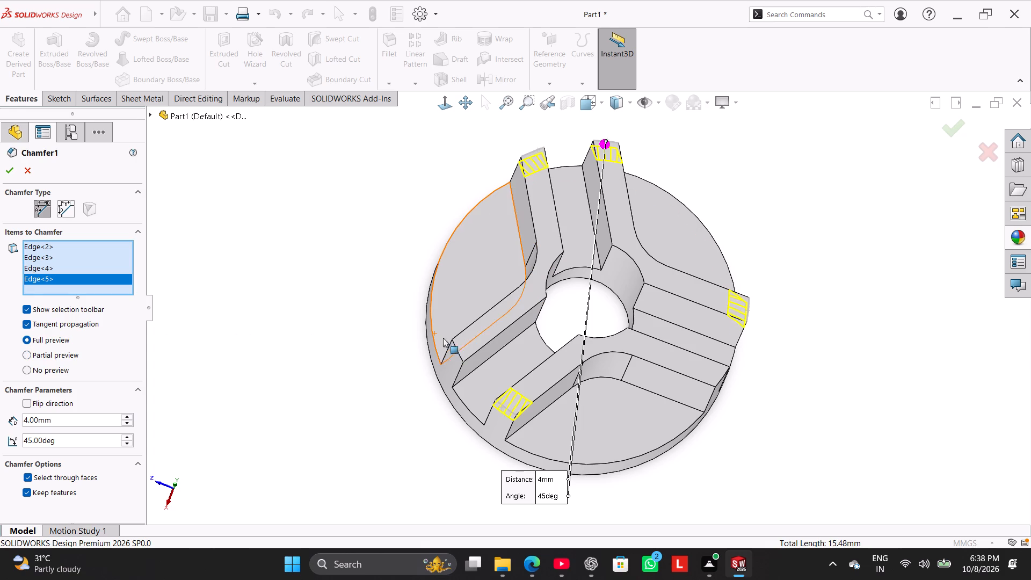
left_click(456, 346)
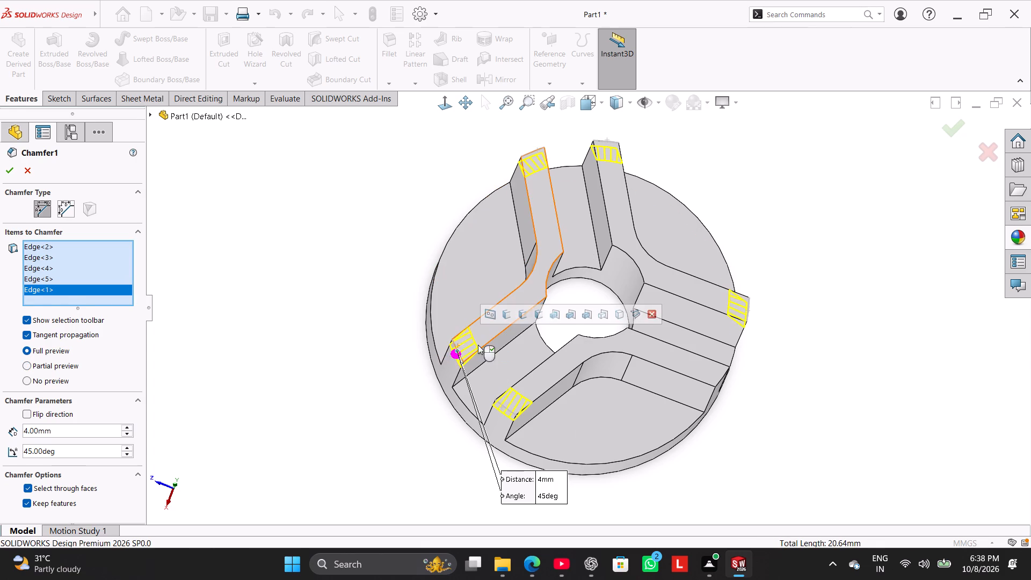
left_click(726, 372)
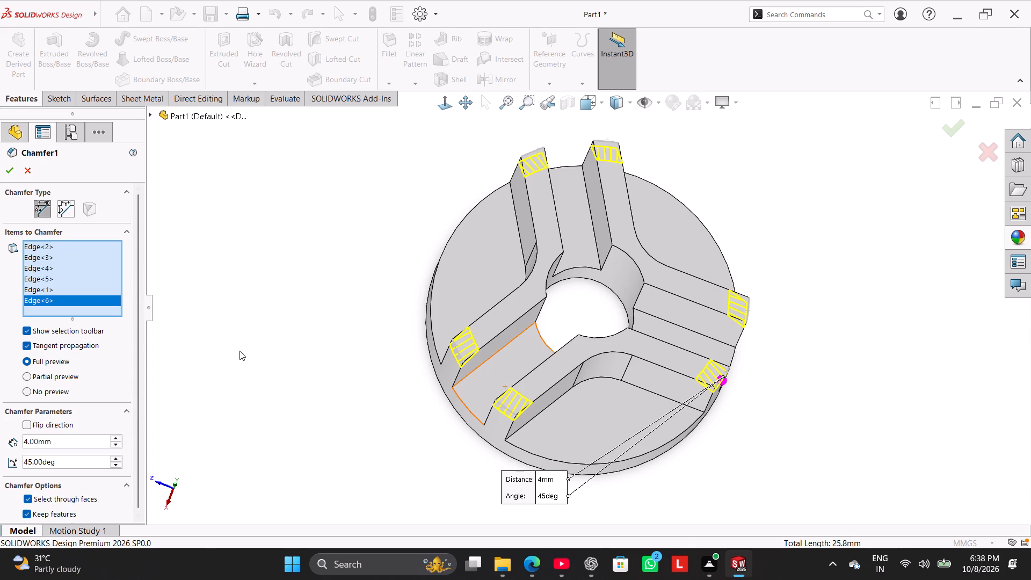
middle_click_drag(240, 367, 210, 230)
middle_click_drag(291, 383, 271, 360)
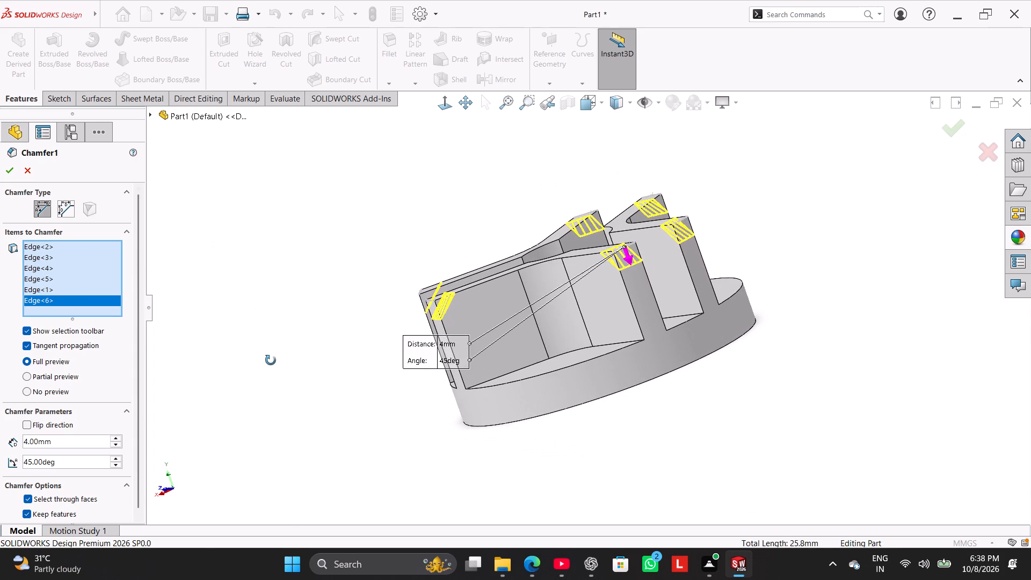
middle_click_drag(271, 360, 271, 364)
middle_click_drag(269, 372, 262, 390)
scroll(437, 323, "down", 2)
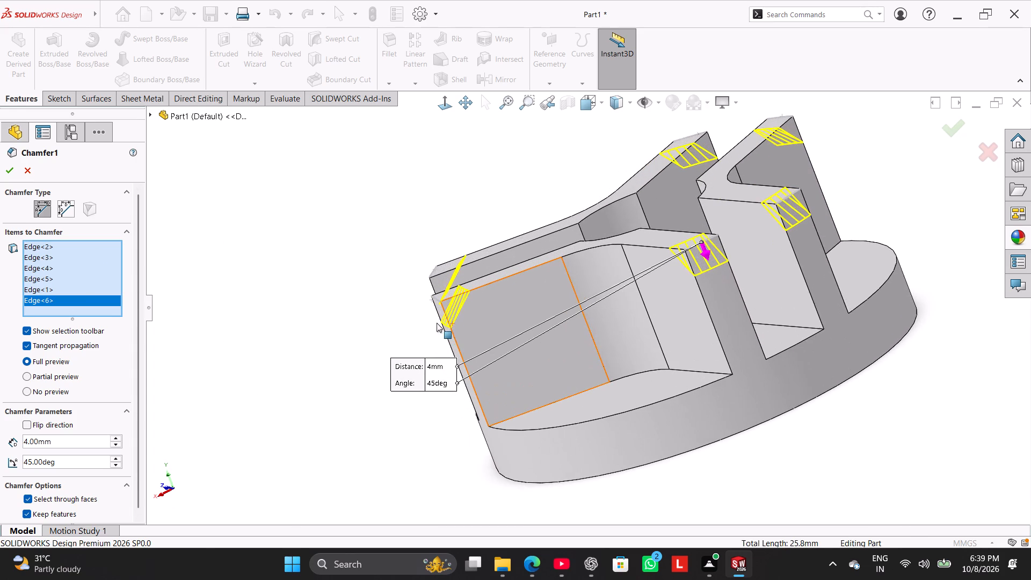
middle_click(344, 350)
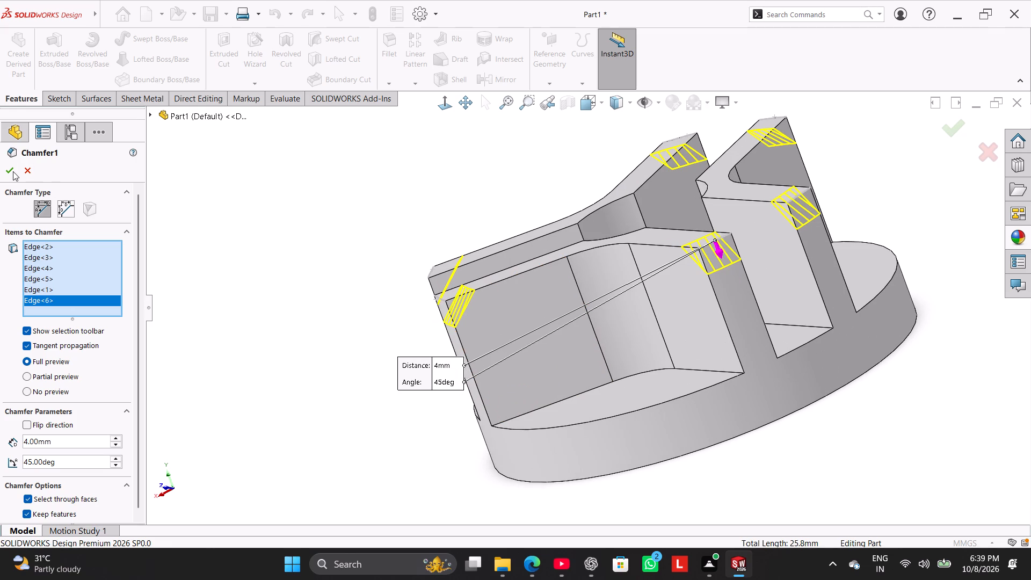
left_click(12, 172)
left_click(343, 304)
right_click_drag(346, 305, 528, 202)
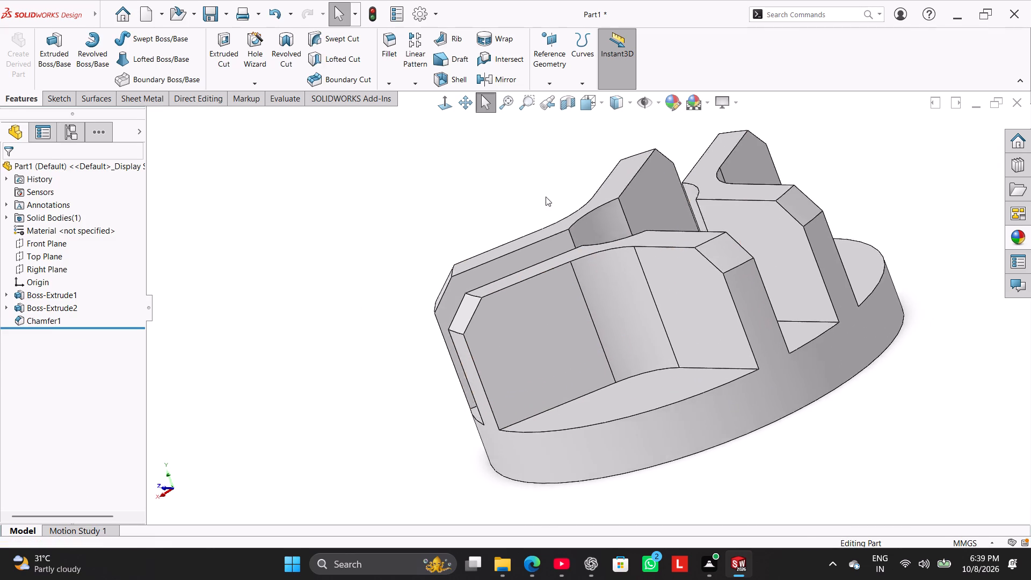
left_click(350, 307)
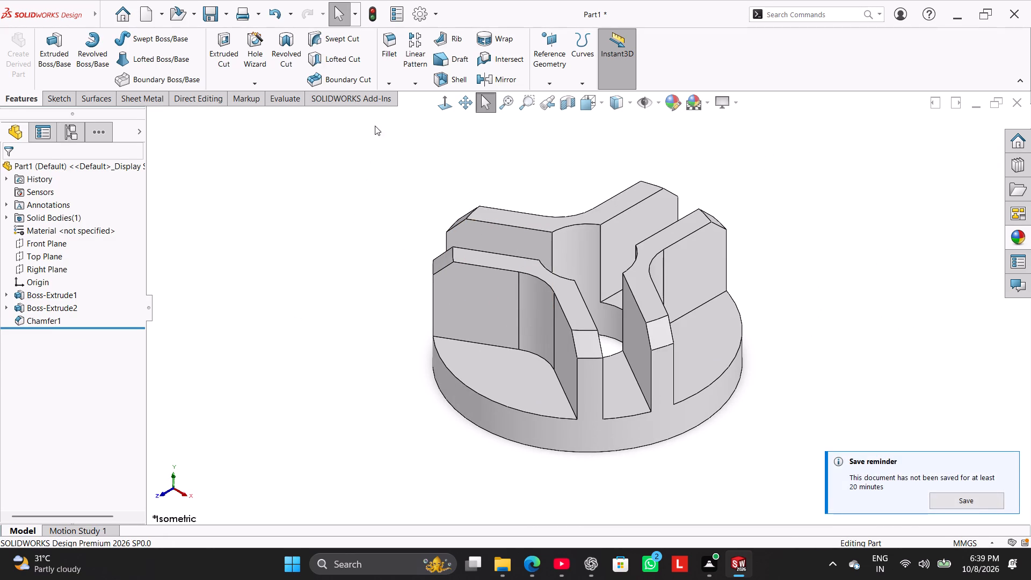
Change the wall-end chamfer from angle-distance to a symmetric distance-distance chamfer of 4 mm.
right_click(35, 322)
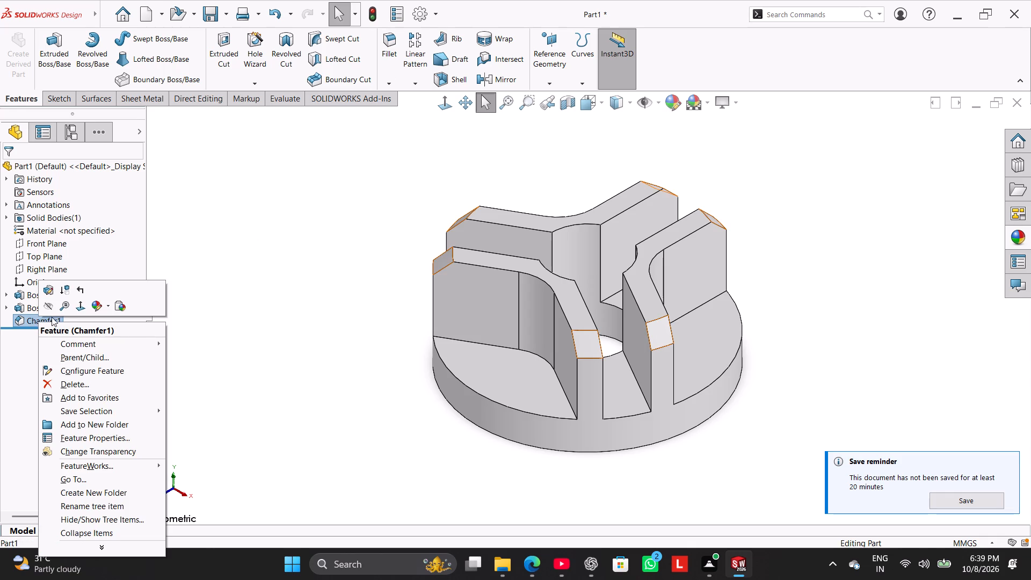
left_click(50, 286)
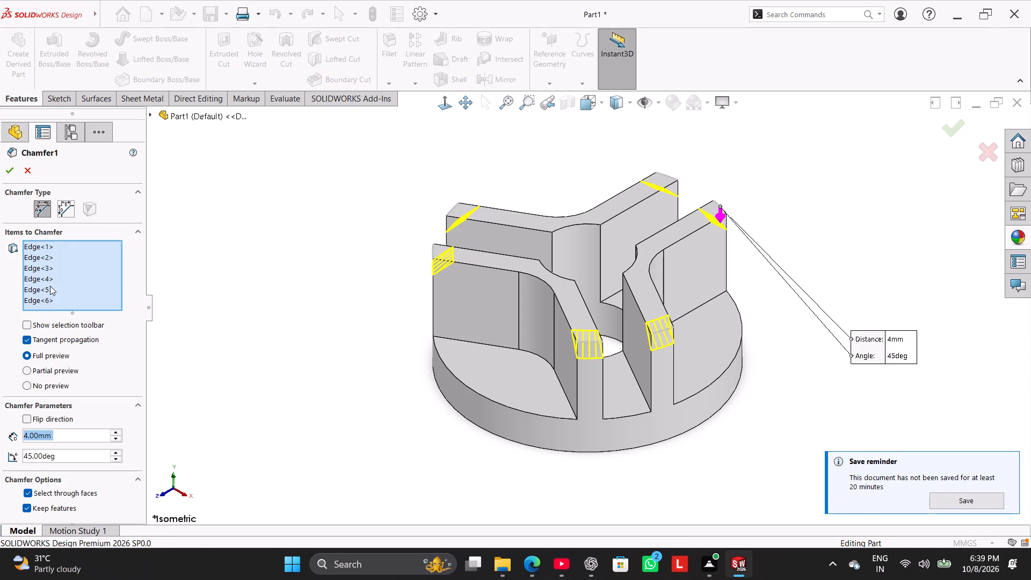
left_click(64, 207)
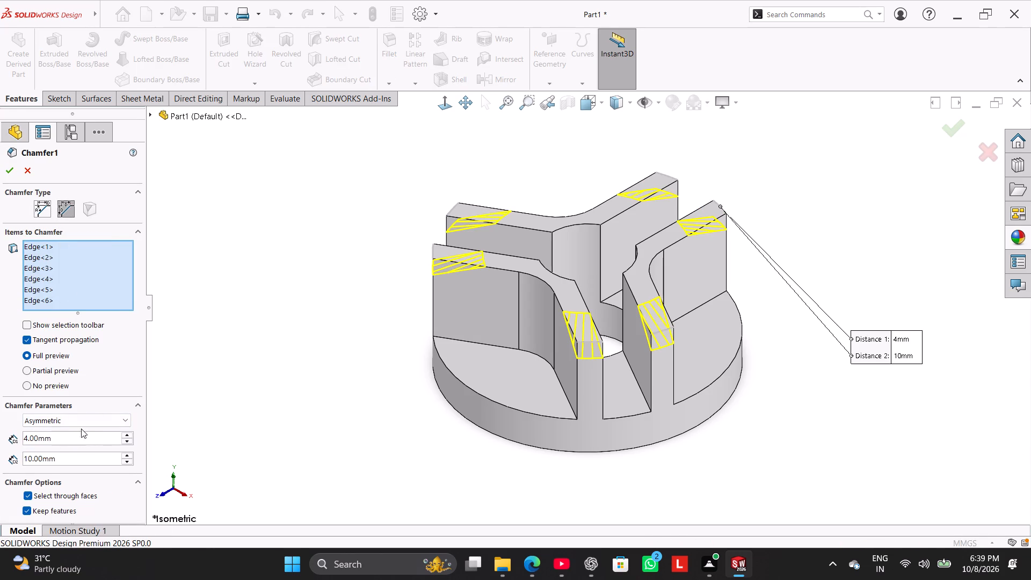
left_click(85, 423)
left_click(86, 428)
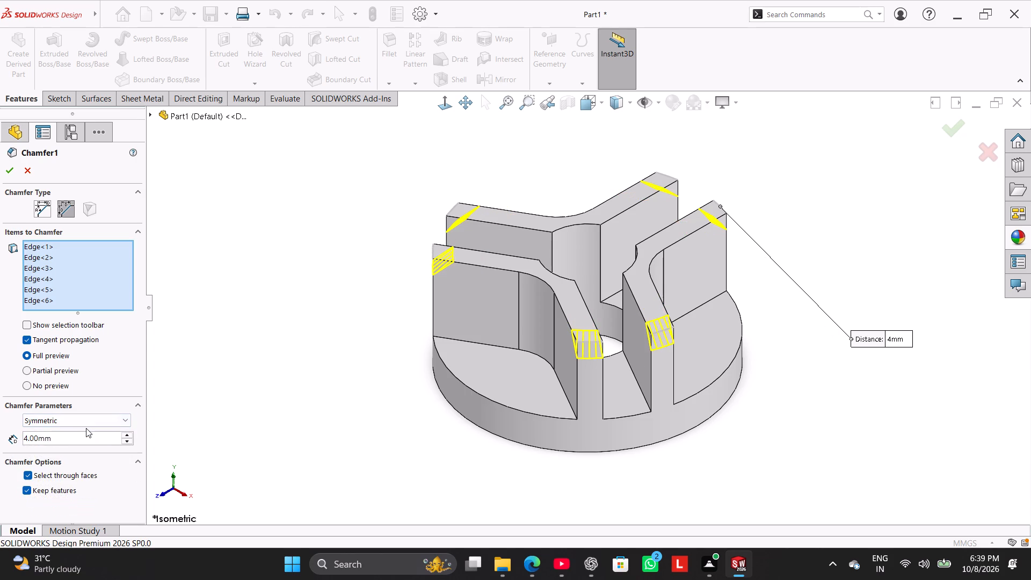
left_click(6, 171)
left_click(139, 316)
right_click_drag(199, 343, 722, 135)
right_click_drag(410, 238, 567, 141)
left_click(398, 236)
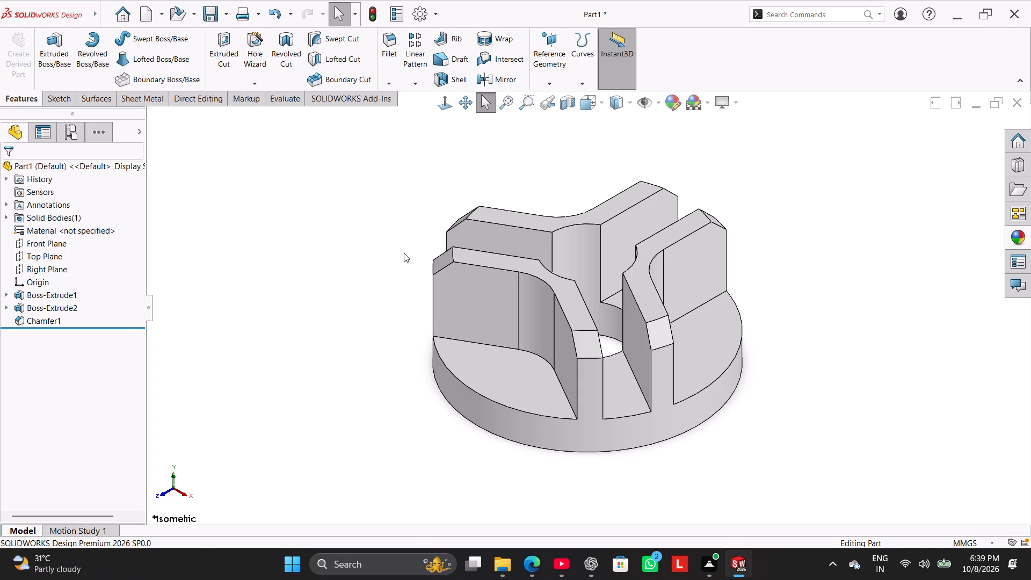
Bring up the evaluation tools for the finished part.
left_click(264, 84)
left_click(300, 97)
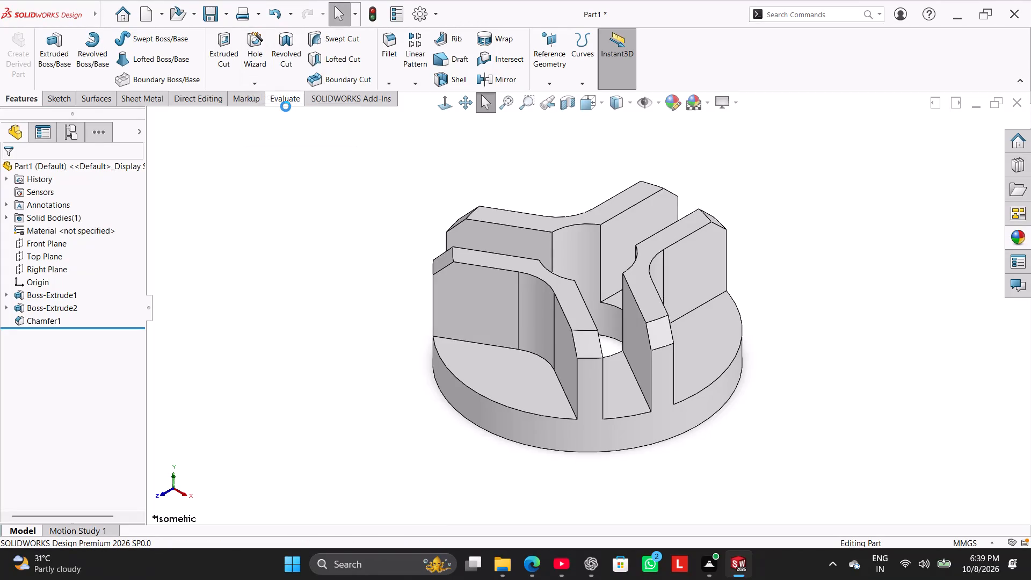
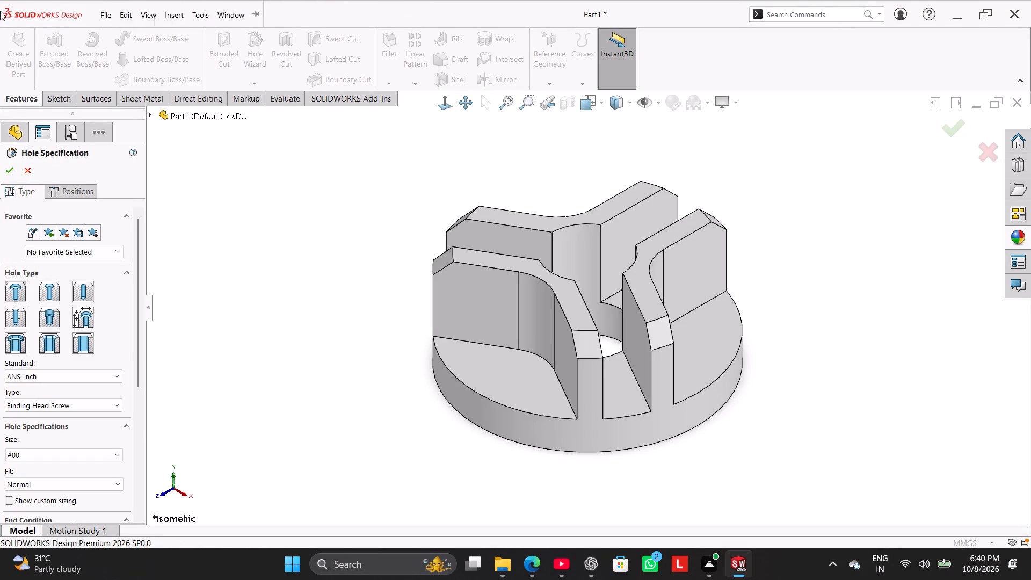
Set the Hole Wizard hole to a legacy hole of the Counterbored type.
left_click(84, 318)
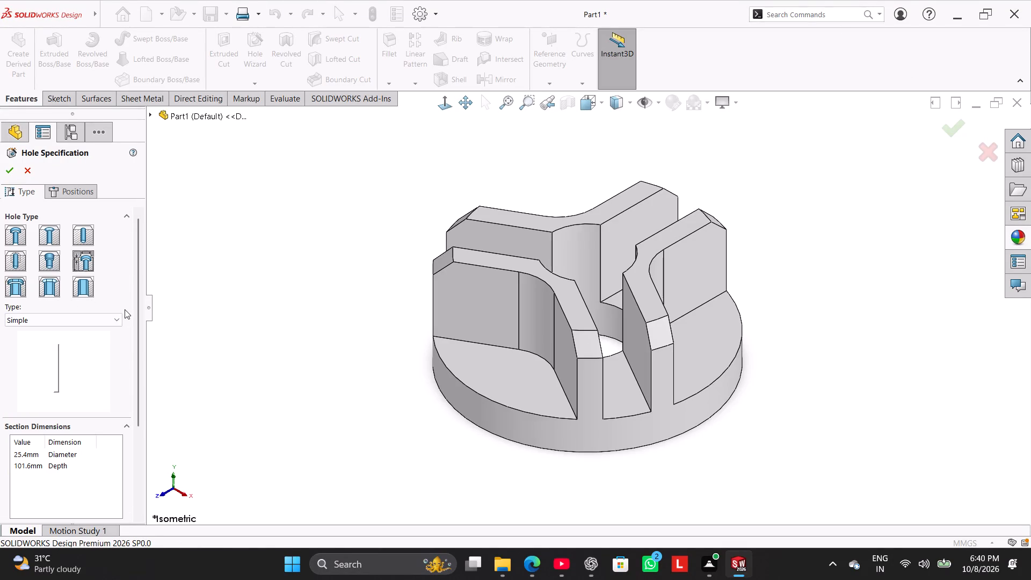
left_click(106, 325)
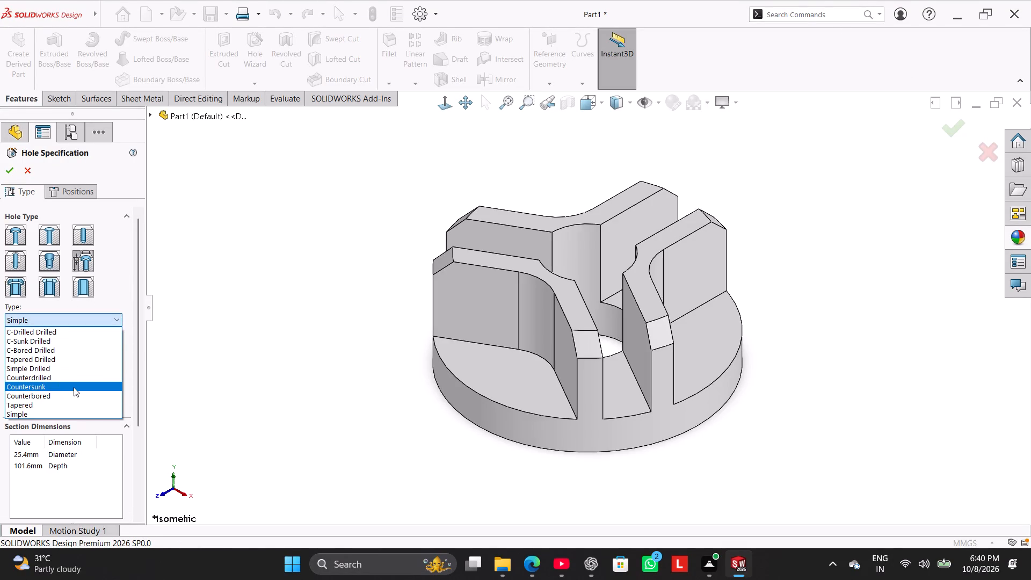
left_click_drag(142, 376, 142, 390)
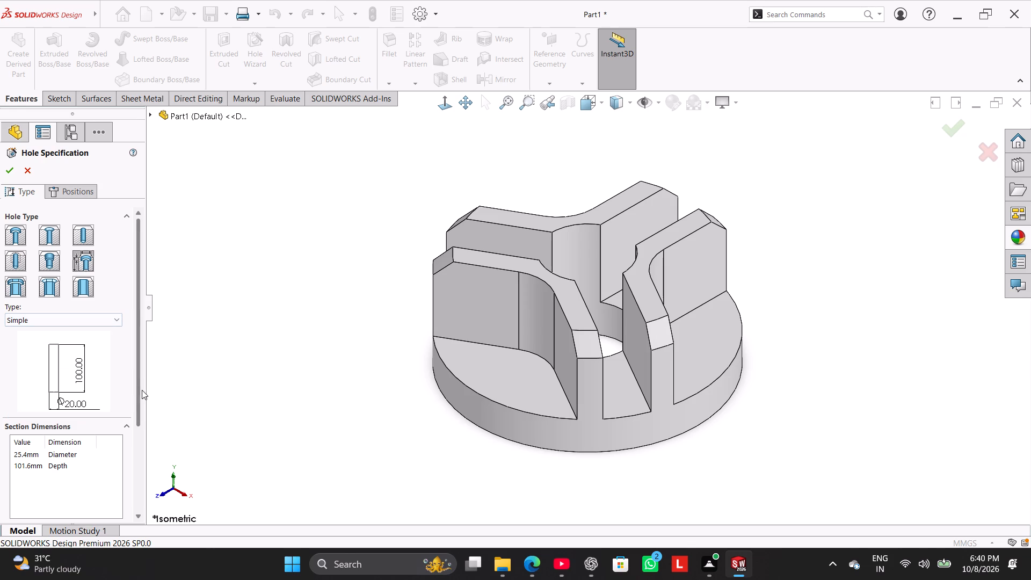
left_click_drag(142, 390, 141, 398)
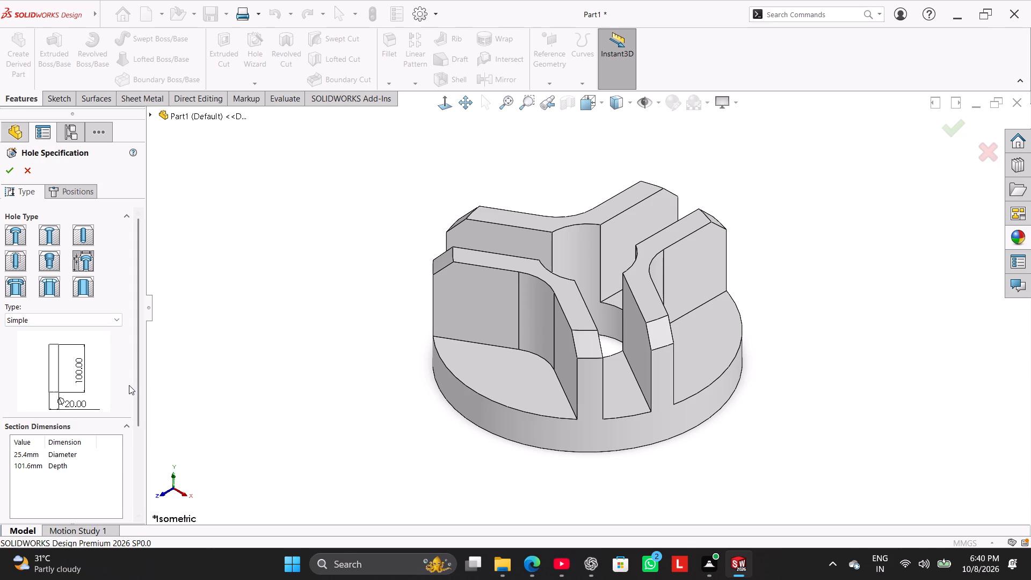
left_click_drag(135, 354, 135, 422)
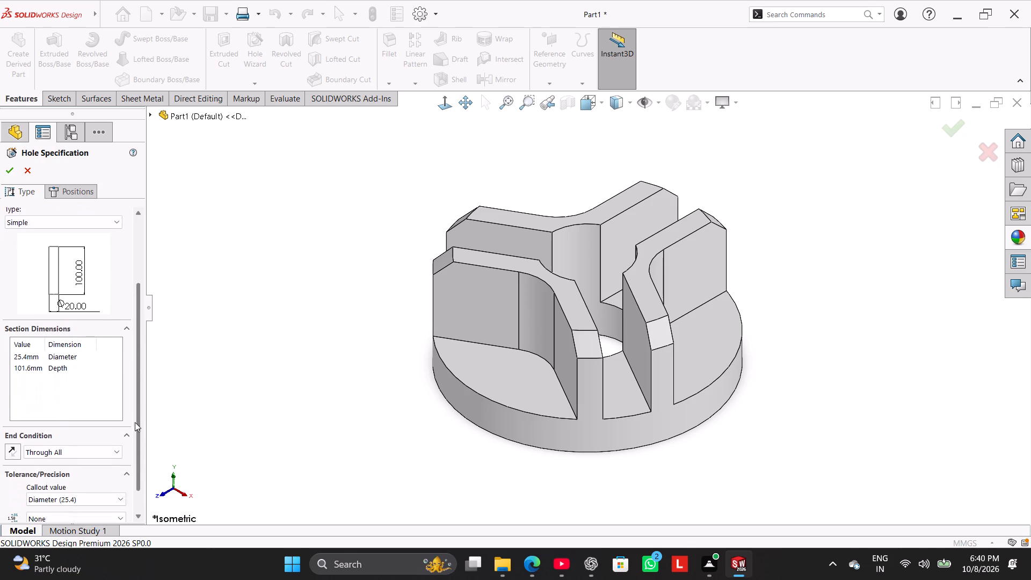
left_click_drag(135, 422, 135, 438)
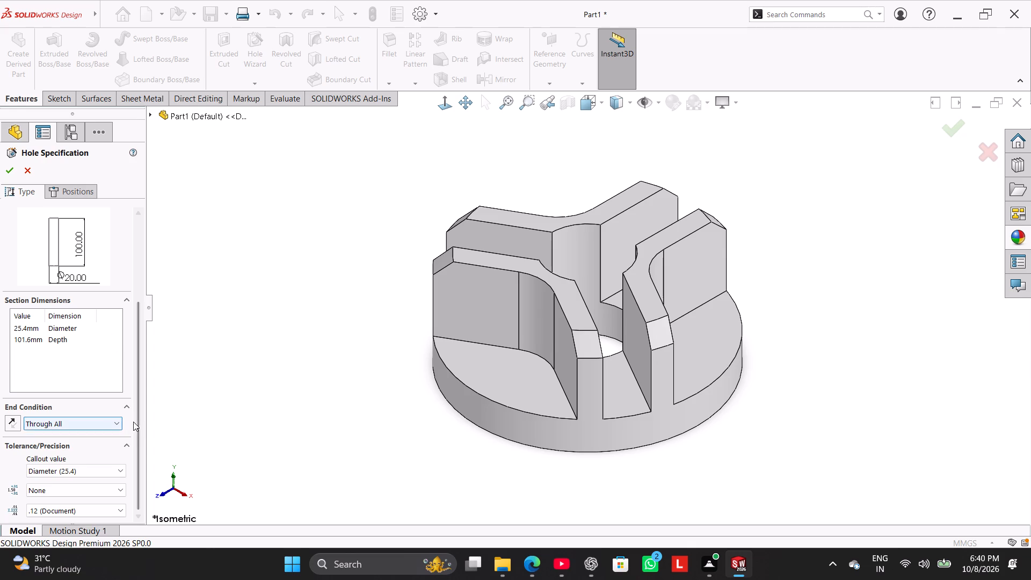
left_click_drag(140, 396, 166, 314)
left_click(97, 320)
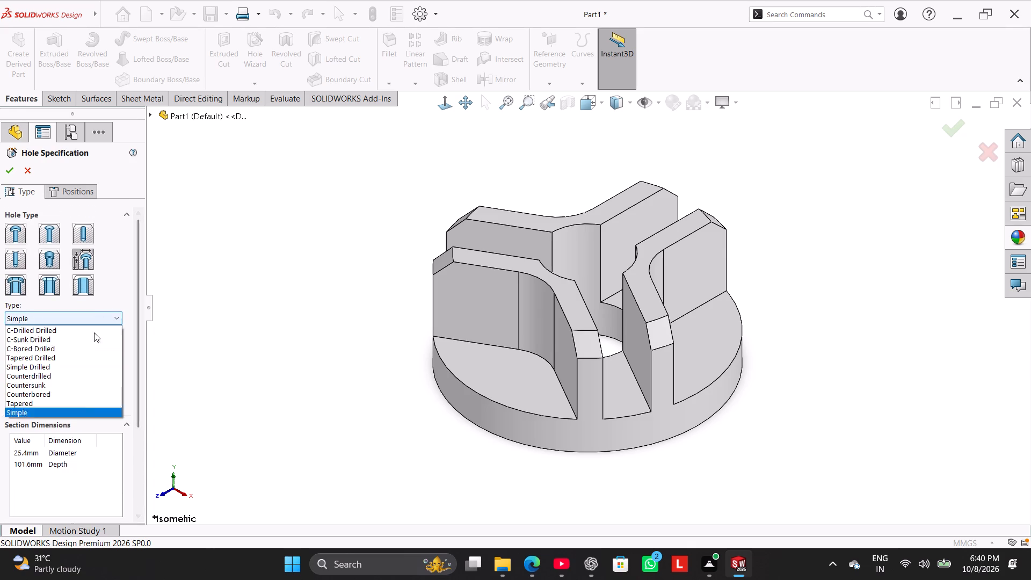
left_click(65, 392)
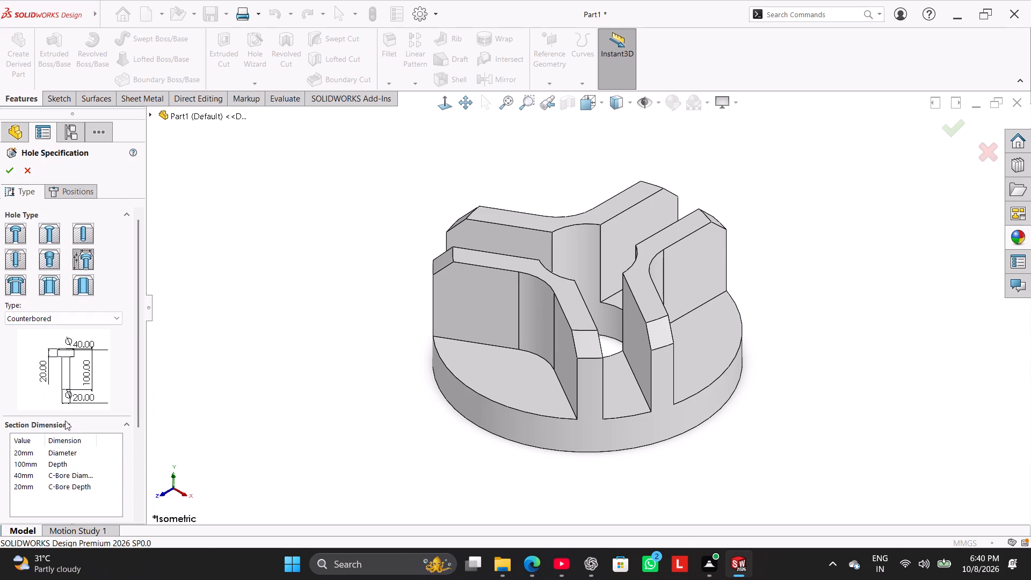
Set the counterbored hole's through diameter to 5.5 mm in the section dimensions.
left_click(29, 451)
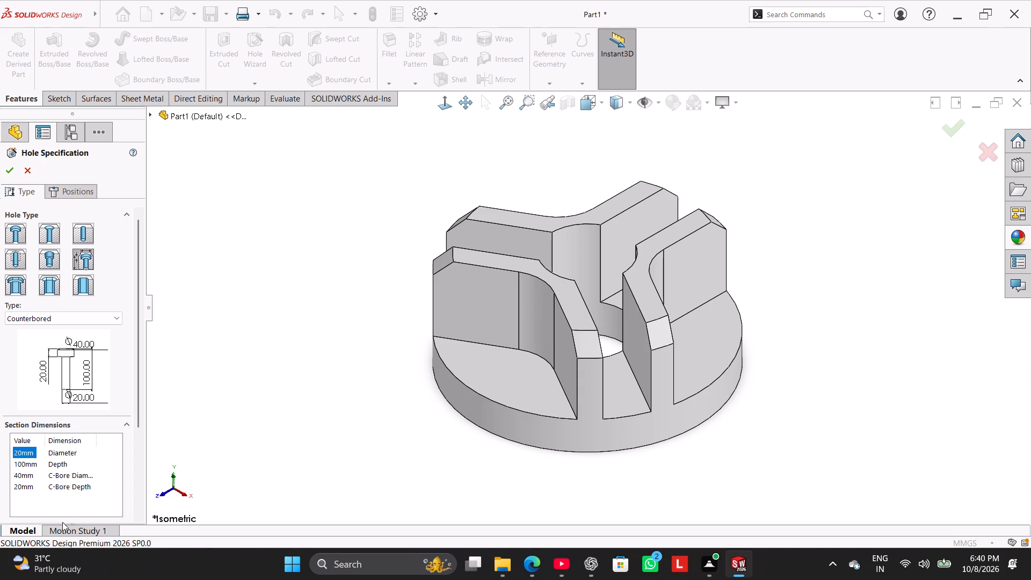
type("5.5")
key("Return")
double_click(27, 451)
type("5.")
key("5")
key("Return")
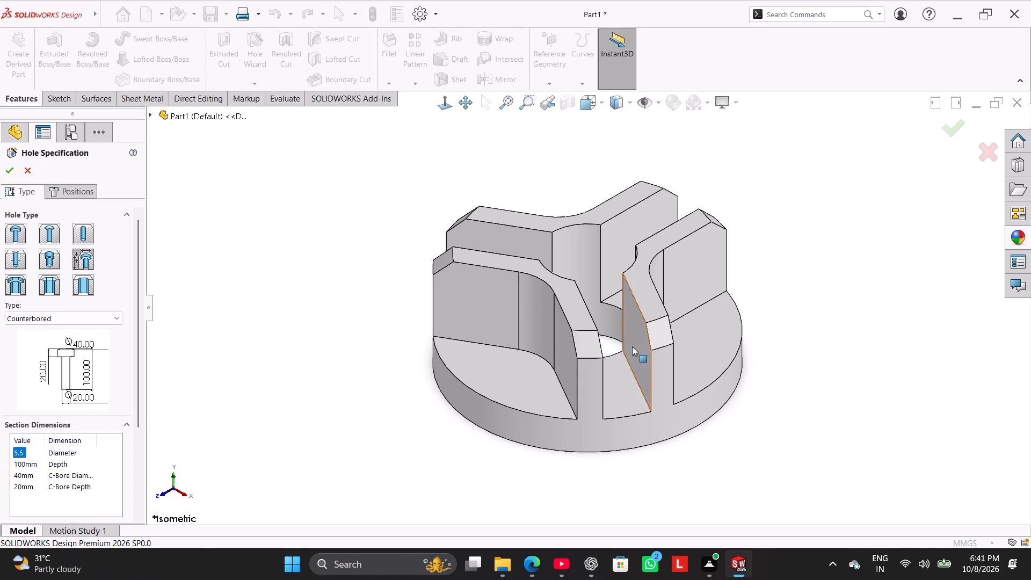
Set the hole's counterbore diameter to 9.5 mm and its counterbore depth to 5 mm.
double_click(30, 465)
left_click(589, 284)
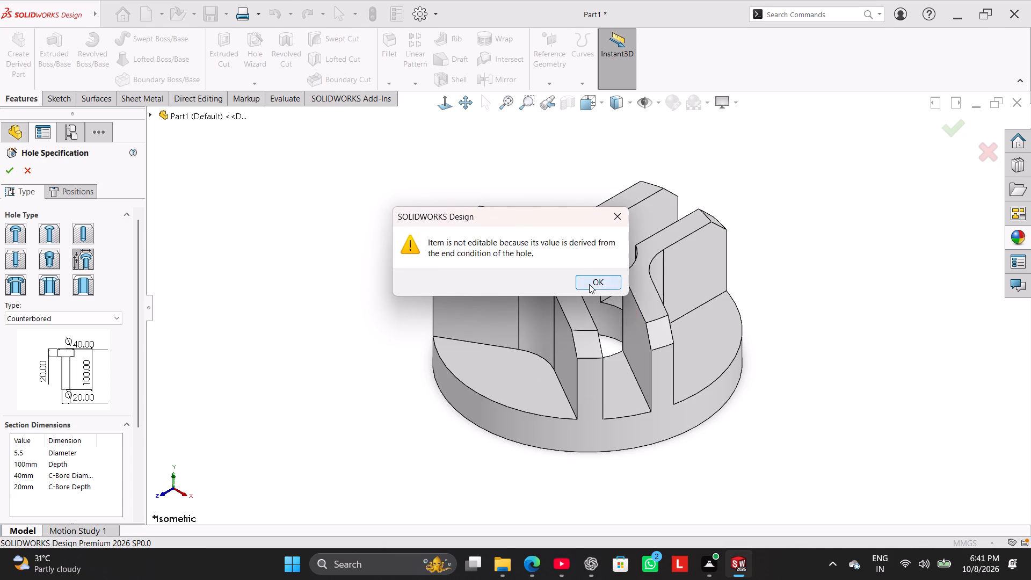
double_click(21, 473)
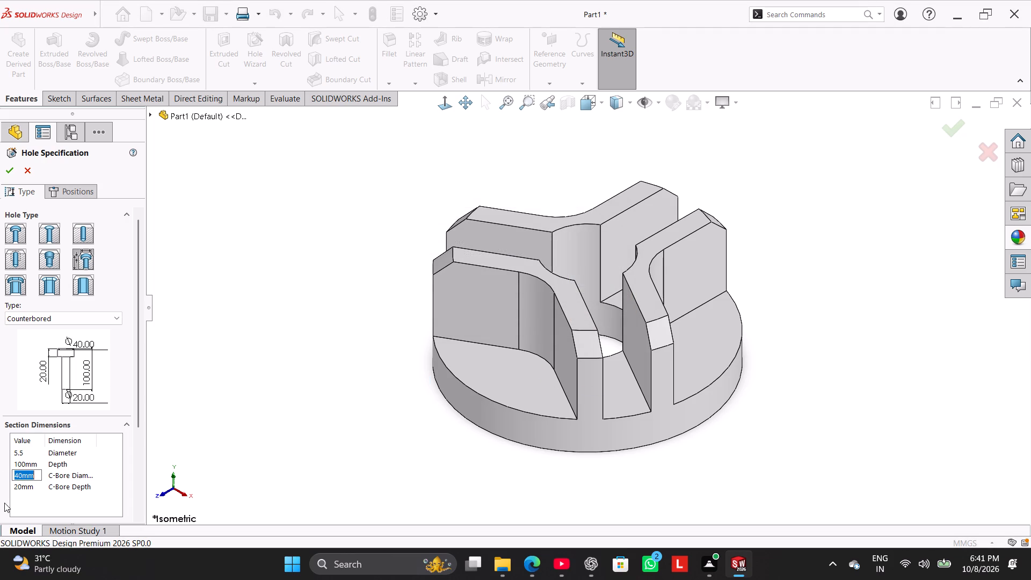
type("9.5")
key("Return")
double_click(31, 484)
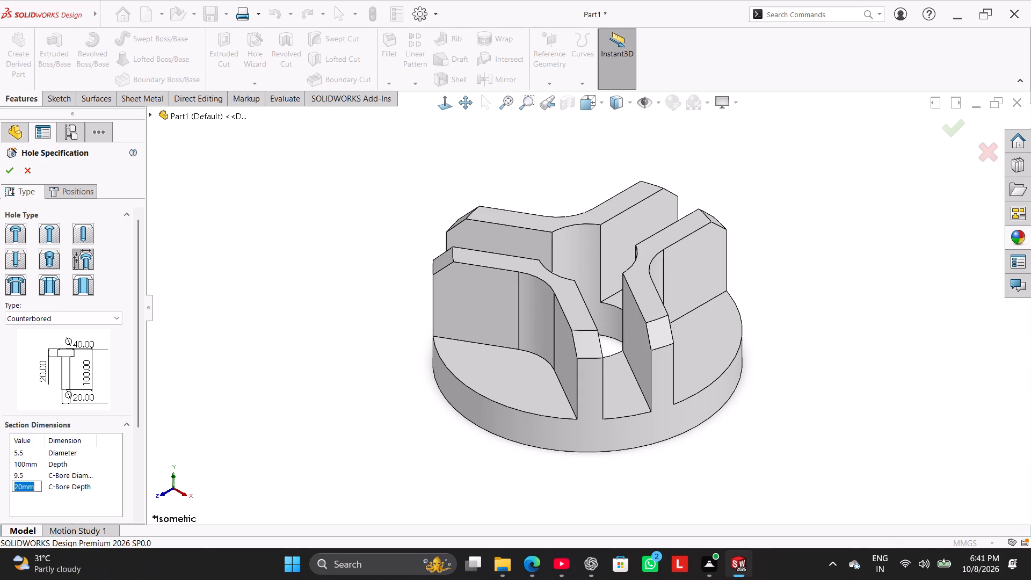
type("10")
key("BackSpace")
key("BackSpace")
key("5")
key("Return")
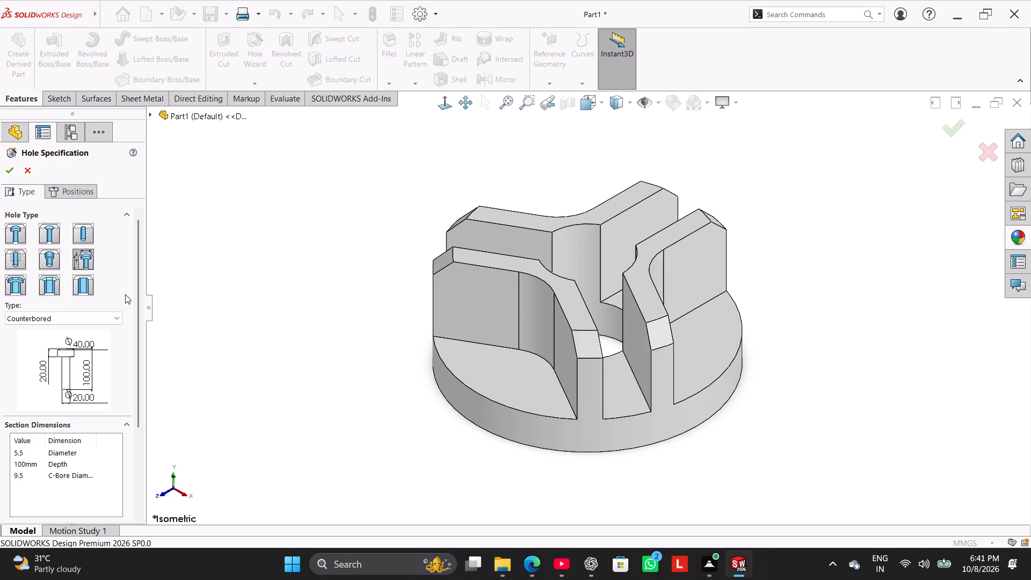
Try to edit the hole's depth value, and set the hole's end condition to Up To Next.
double_click(24, 462)
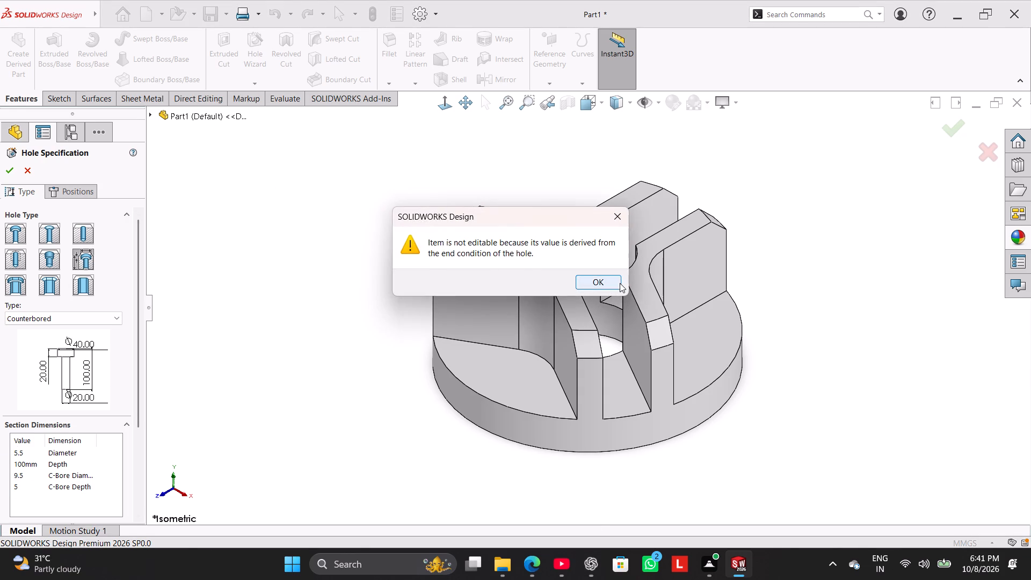
left_click(620, 283)
left_click_drag(137, 373, 133, 405)
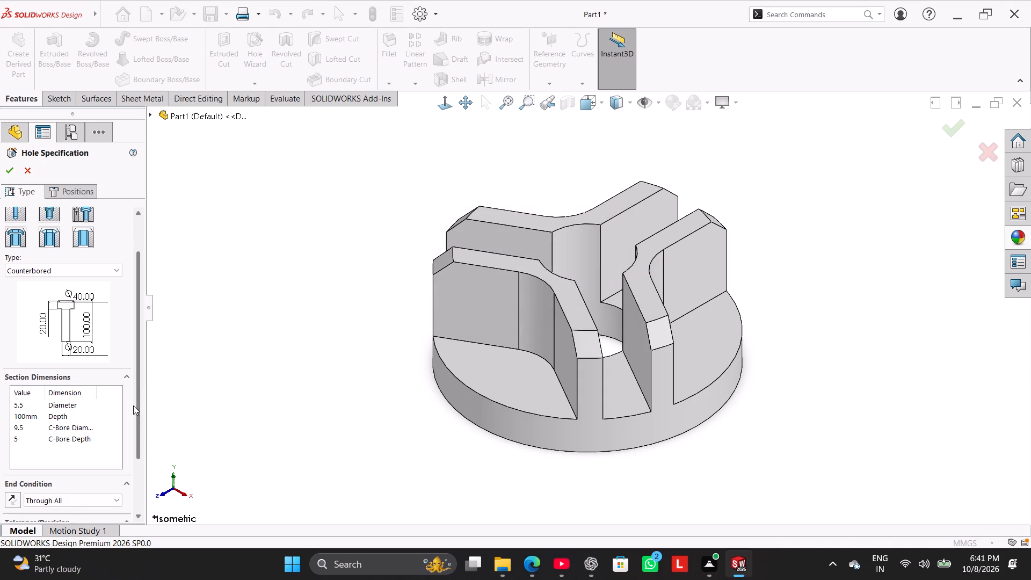
left_click_drag(133, 405, 125, 454)
left_click(96, 421)
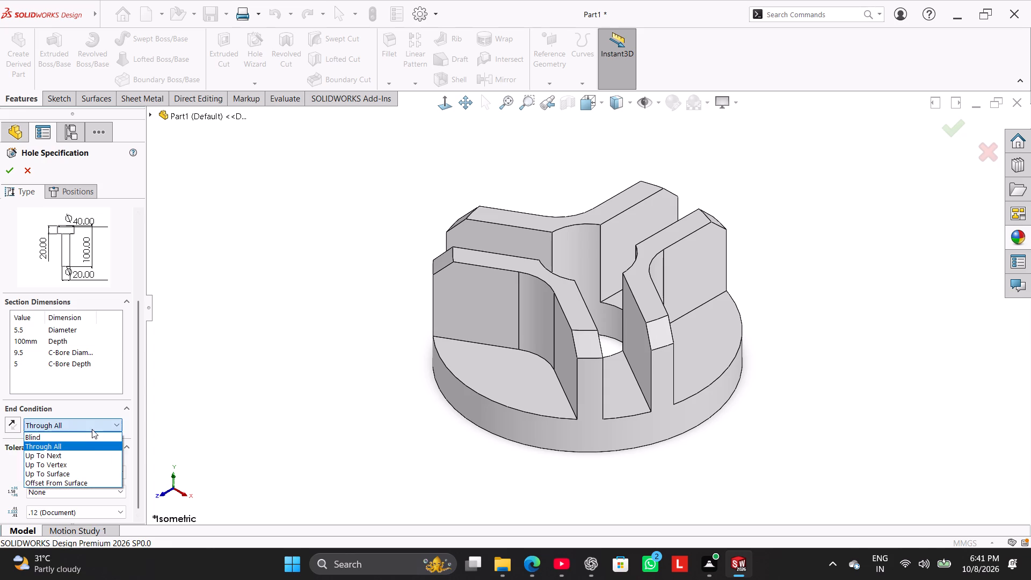
left_click(79, 451)
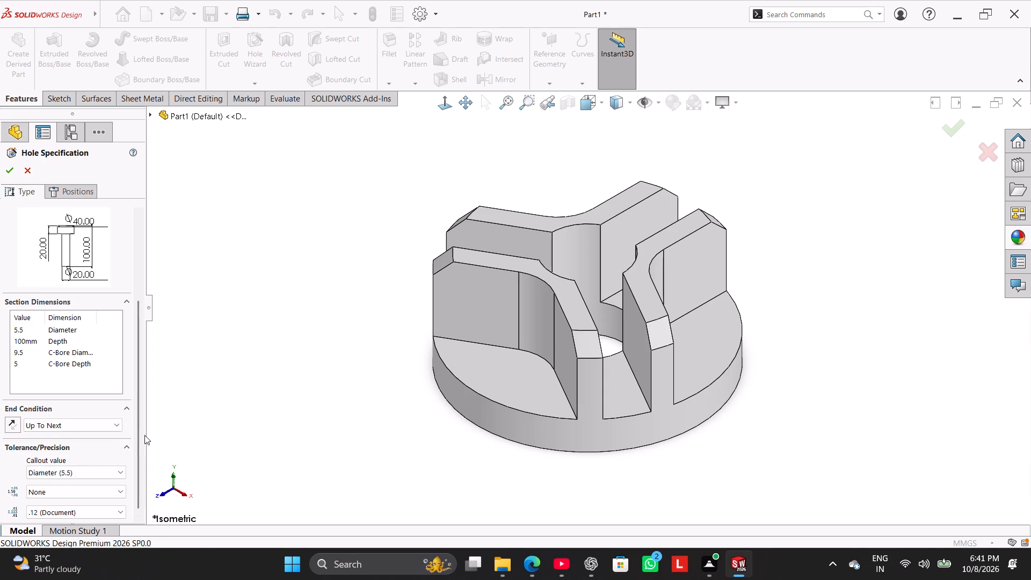
left_click_drag(143, 426, 137, 483)
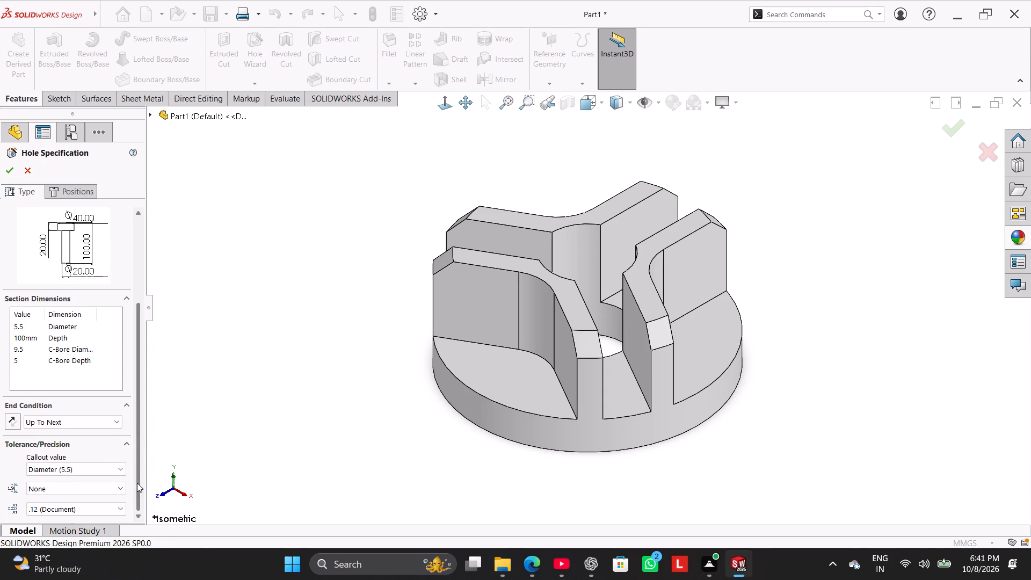
left_click_drag(137, 483, 118, 568)
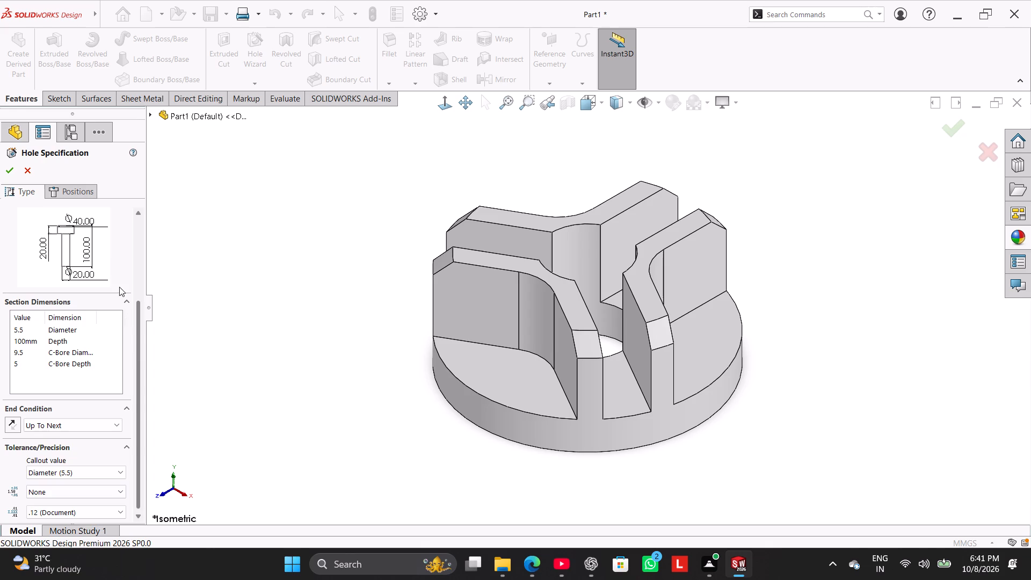
Start positioning the hole on the disc's top face outside the walls, and sketch an origin-centred circle of about 25.5 mm radius.
left_click(81, 197)
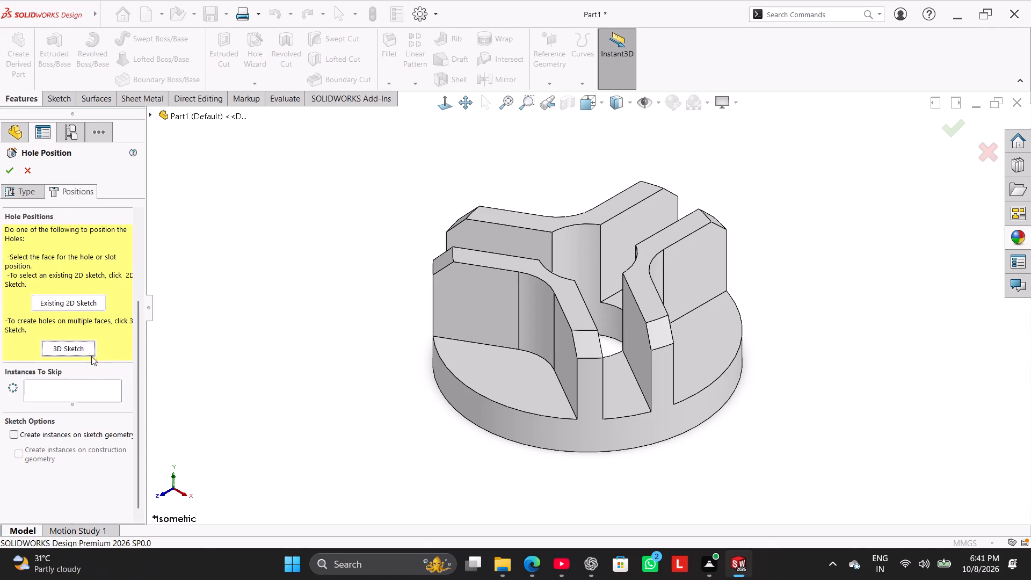
left_click(78, 386)
left_click(480, 383)
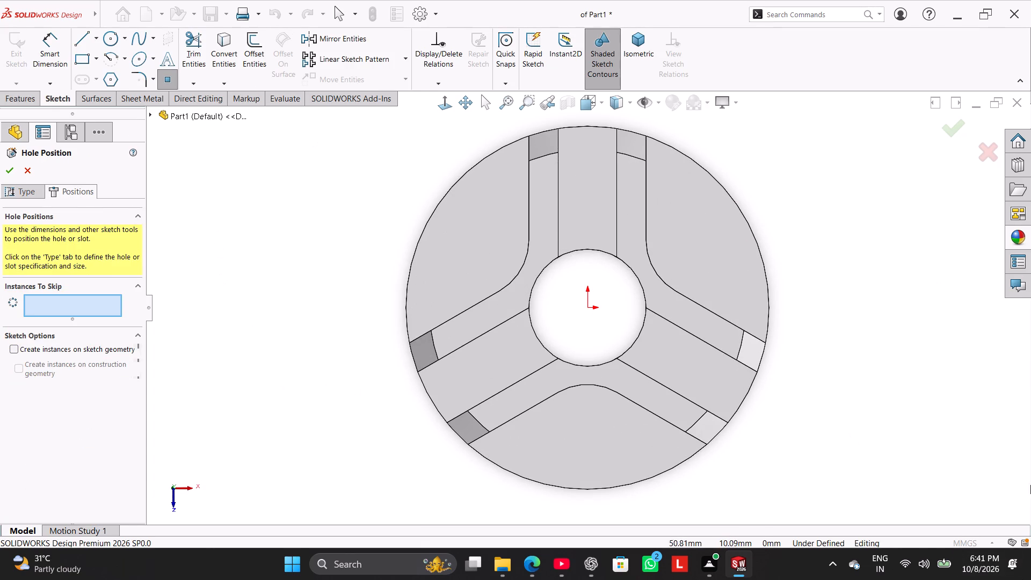
left_click(121, 40)
left_click(111, 37)
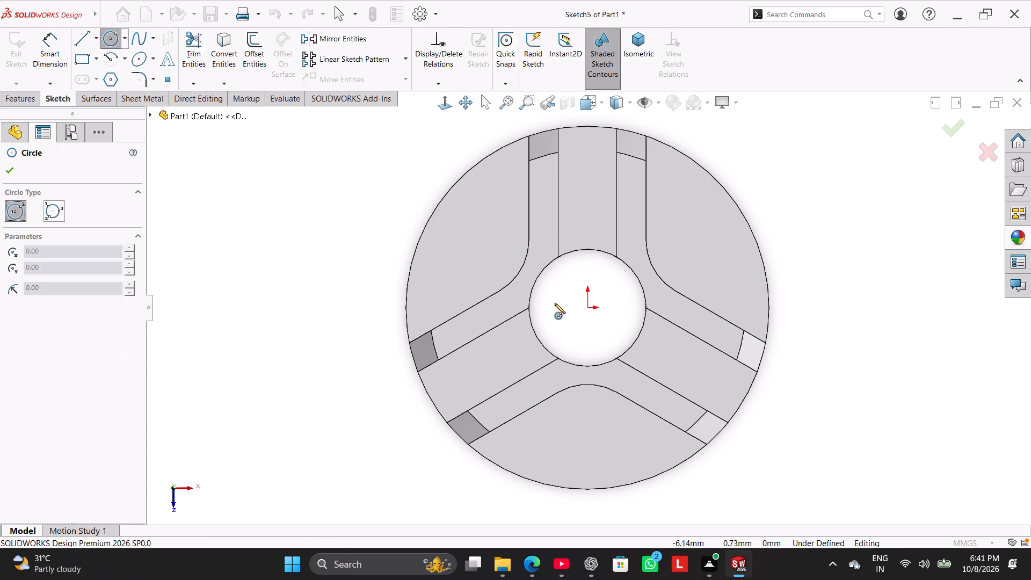
left_click(590, 305)
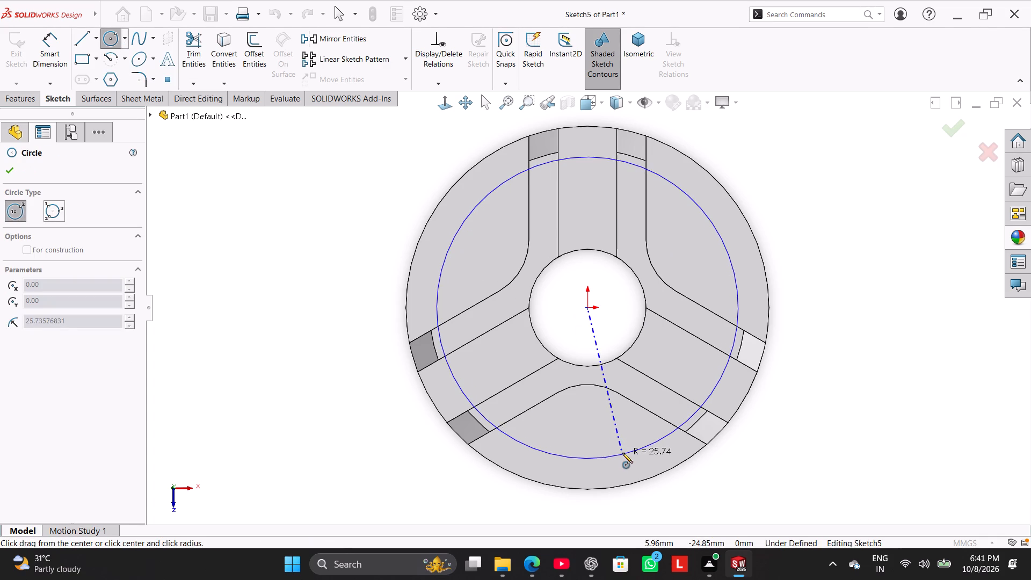
left_click(618, 454)
right_click(238, 247)
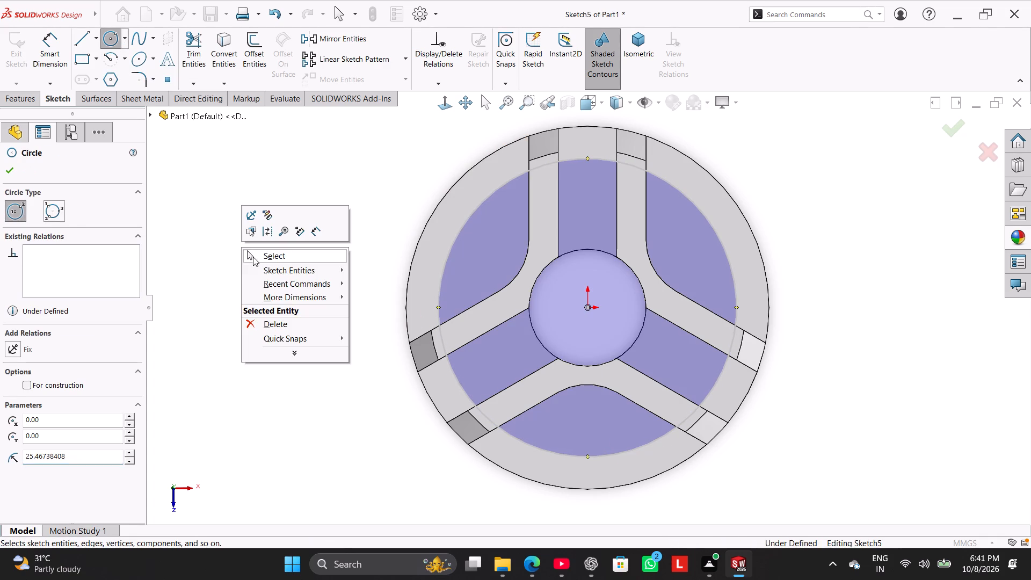
left_click(256, 257)
Dimension the layout circle's diameter to 50 mm in the hole position sketch.
left_click(65, 67)
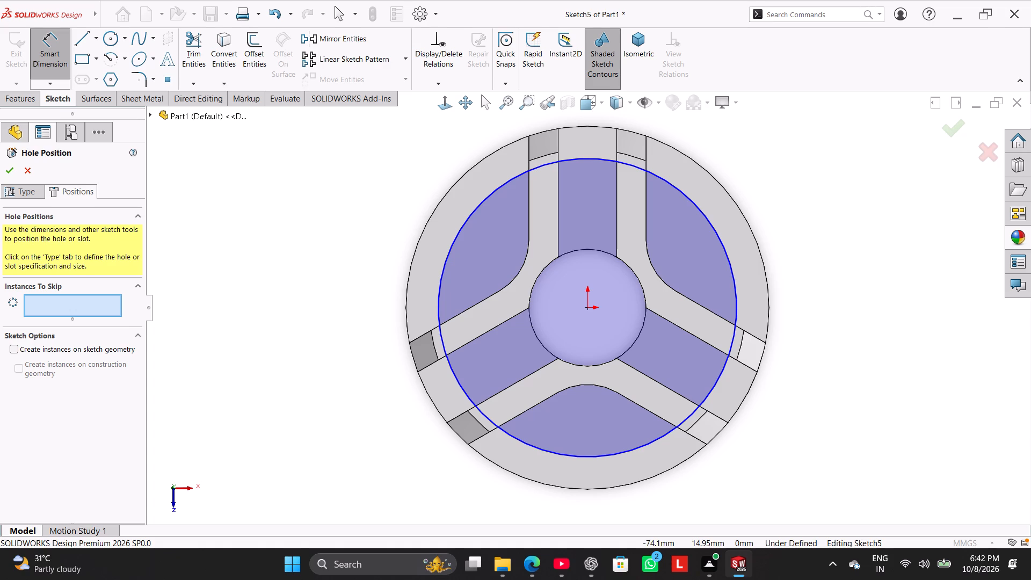
left_click(463, 222)
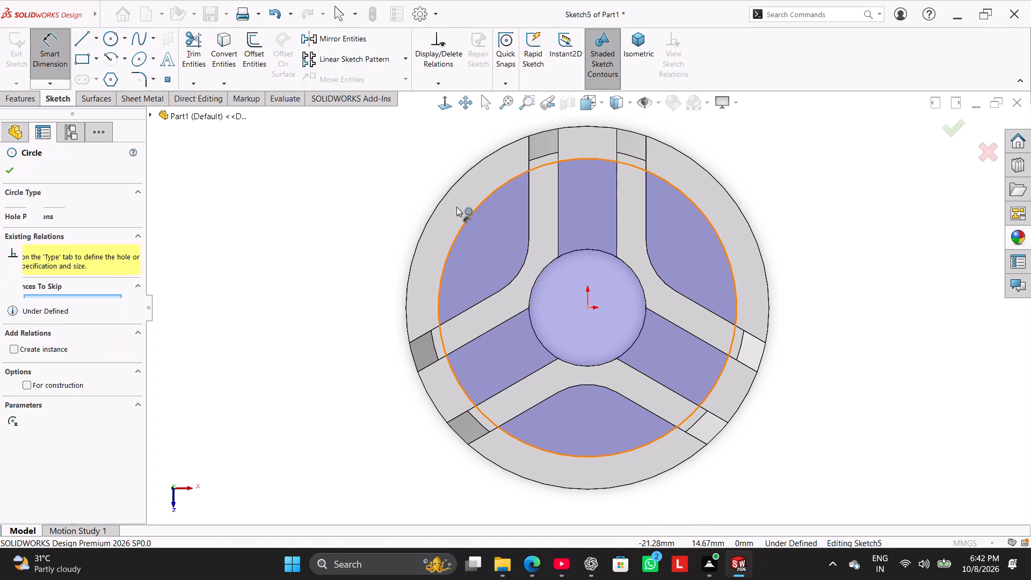
left_click(406, 140)
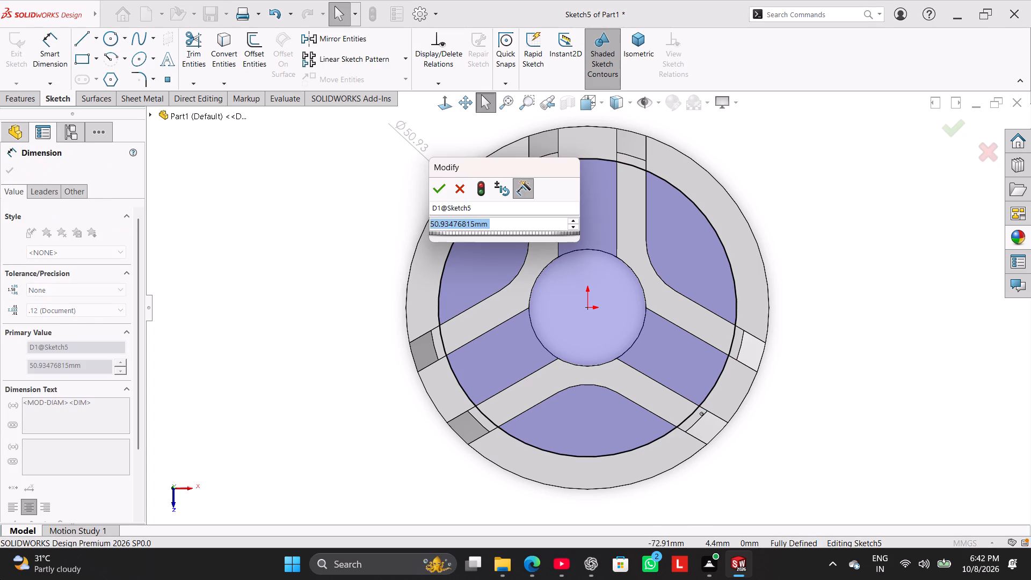
key("5")
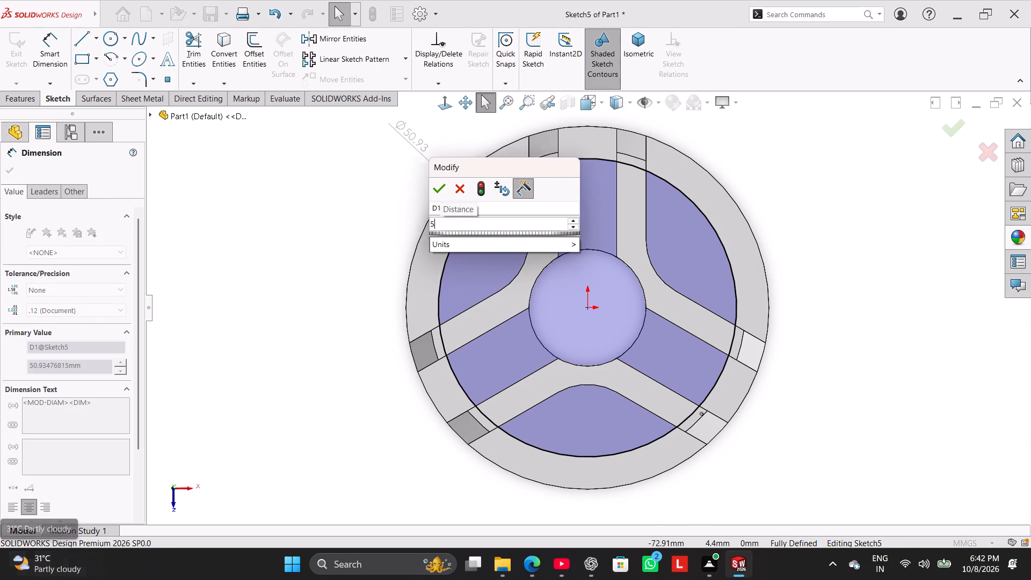
key("0")
key("Return")
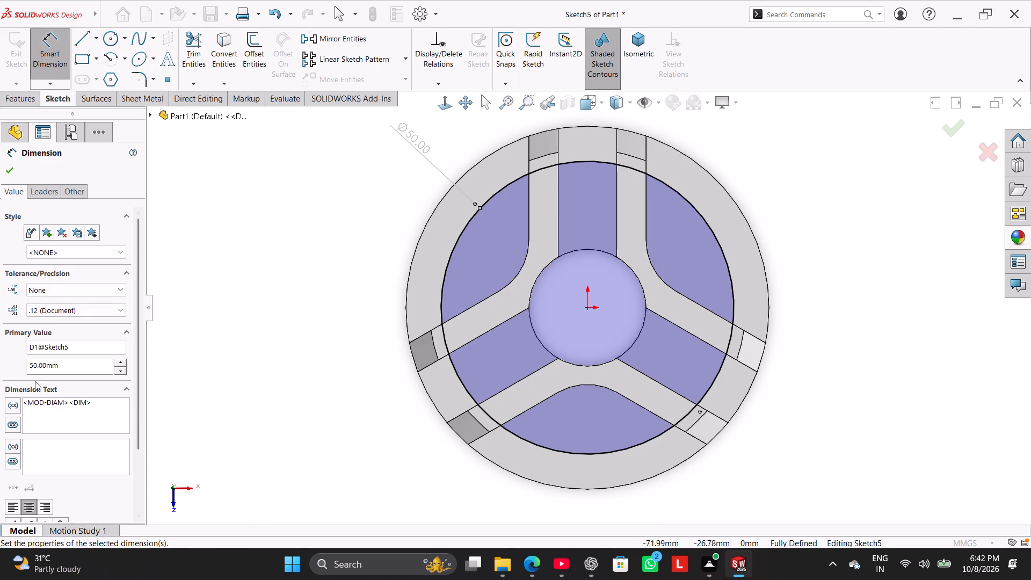
left_click(13, 168)
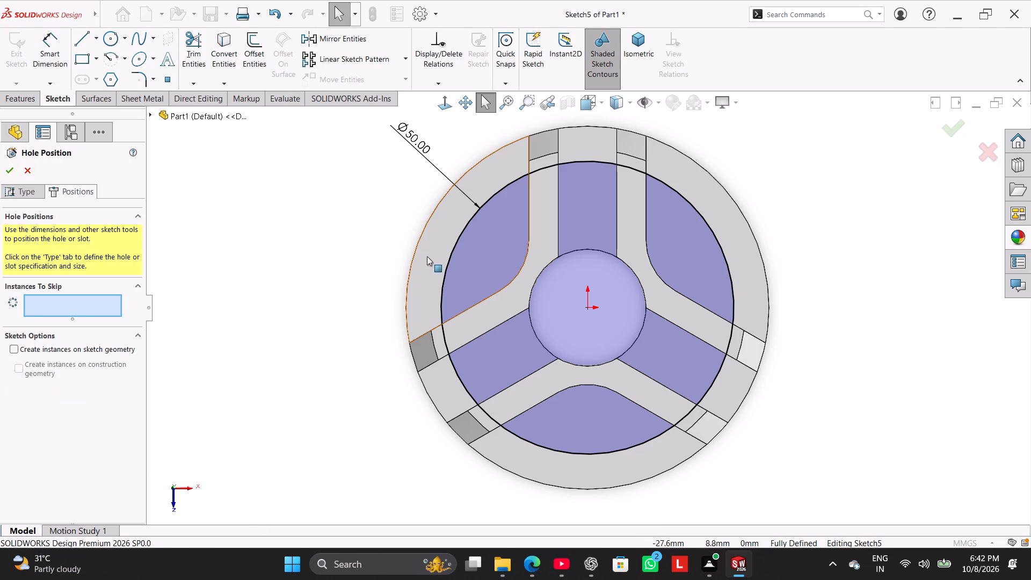
Convert the 50 mm layout circle in the hole position sketch to construction geometry.
right_click(458, 238)
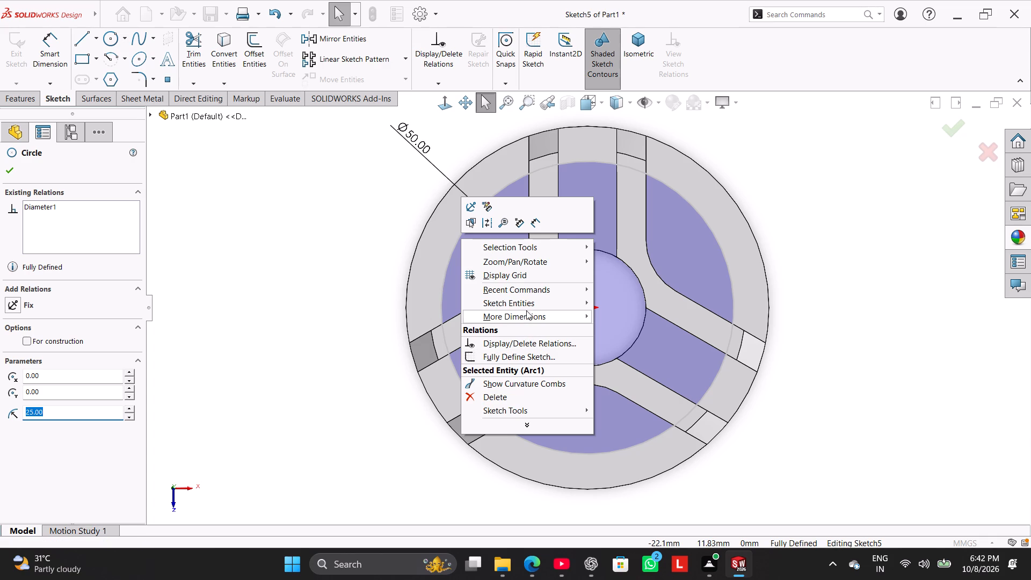
left_click(490, 225)
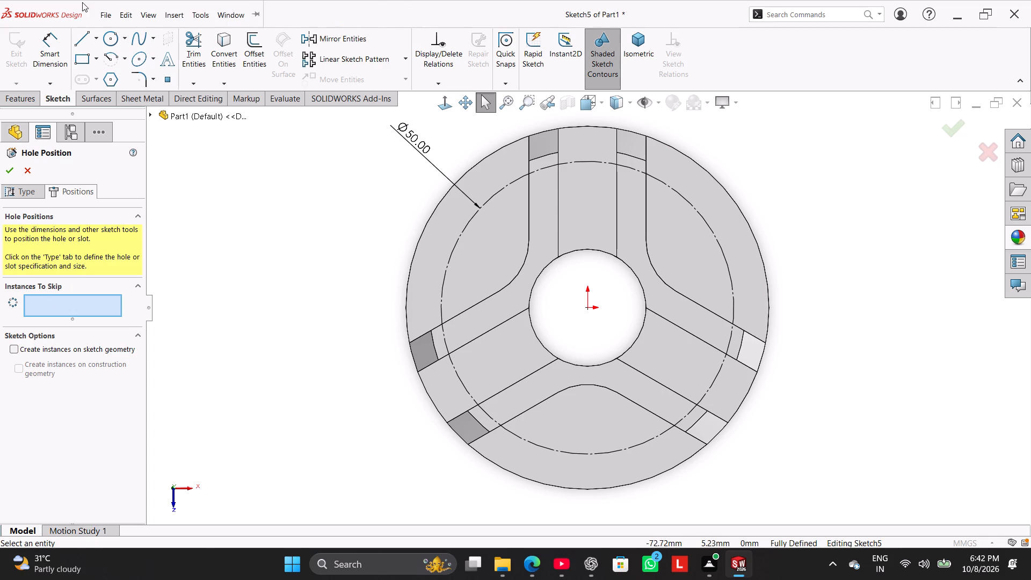
left_click(308, 159)
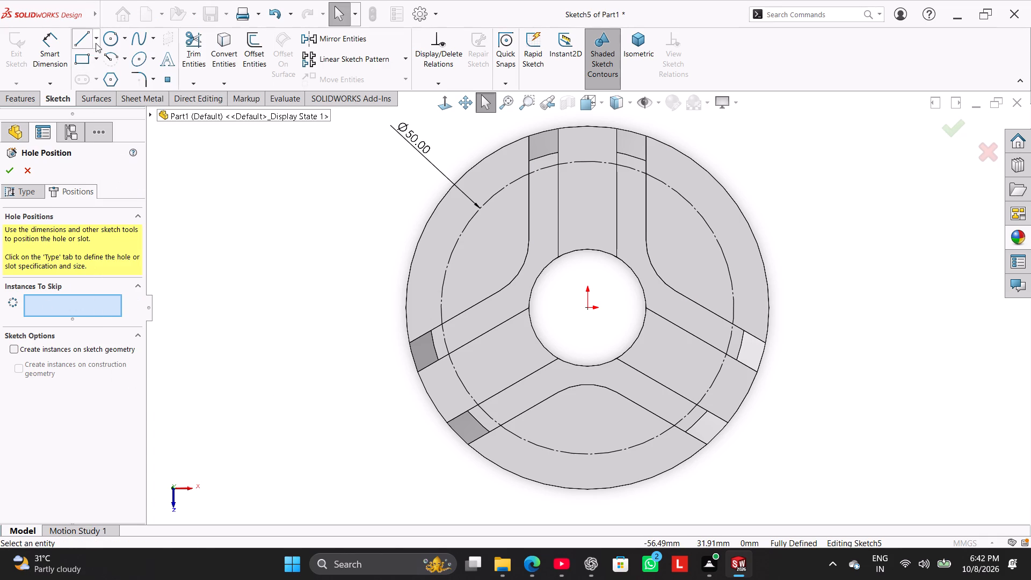
Sketch a construction centerline about 31 mm long from the origin to the disc's outer edge, slanting slightly off the downward vertical.
left_click(97, 41)
left_click(106, 66)
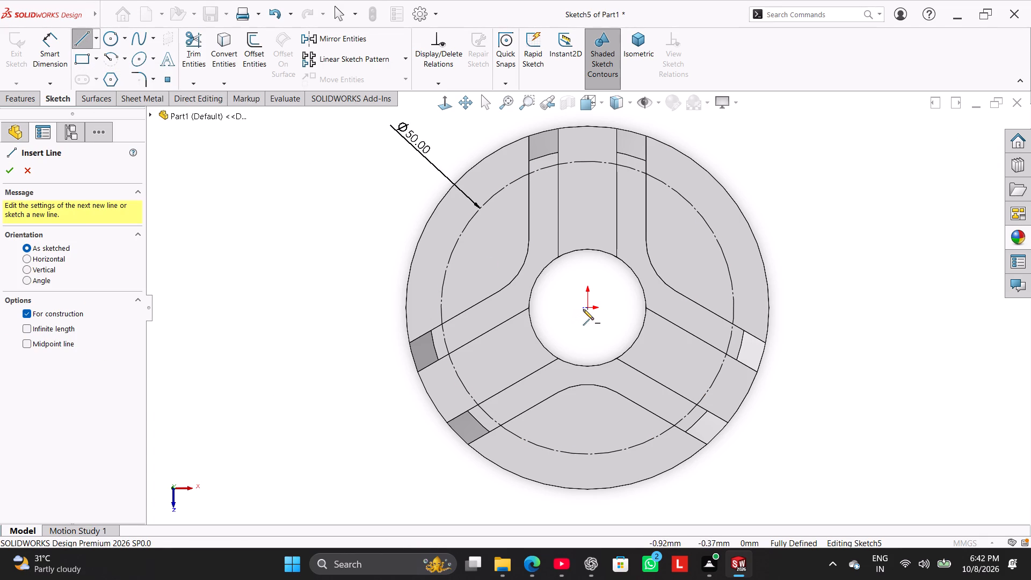
left_click(587, 308)
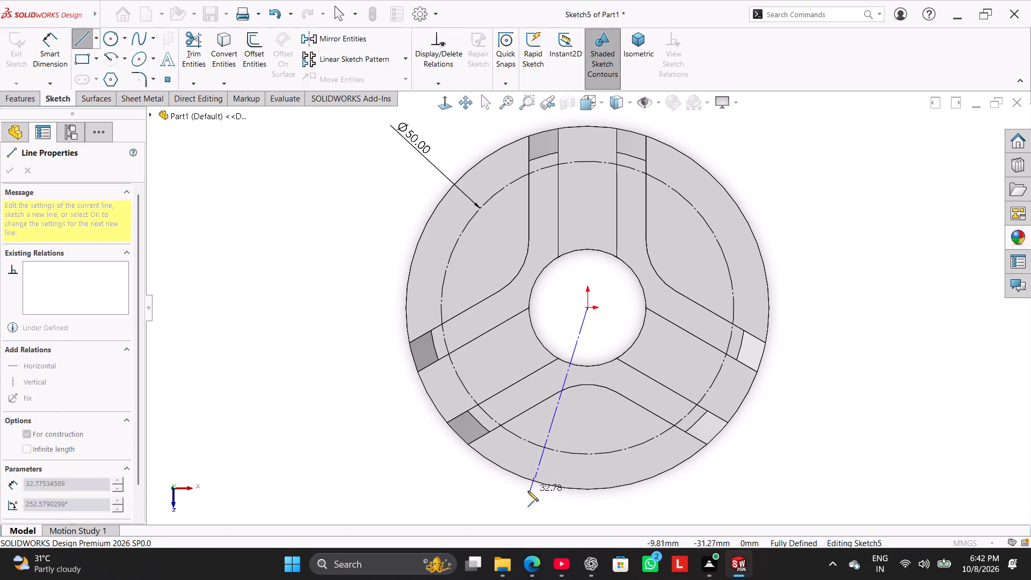
left_click(510, 499)
right_click(446, 472)
left_click(474, 476)
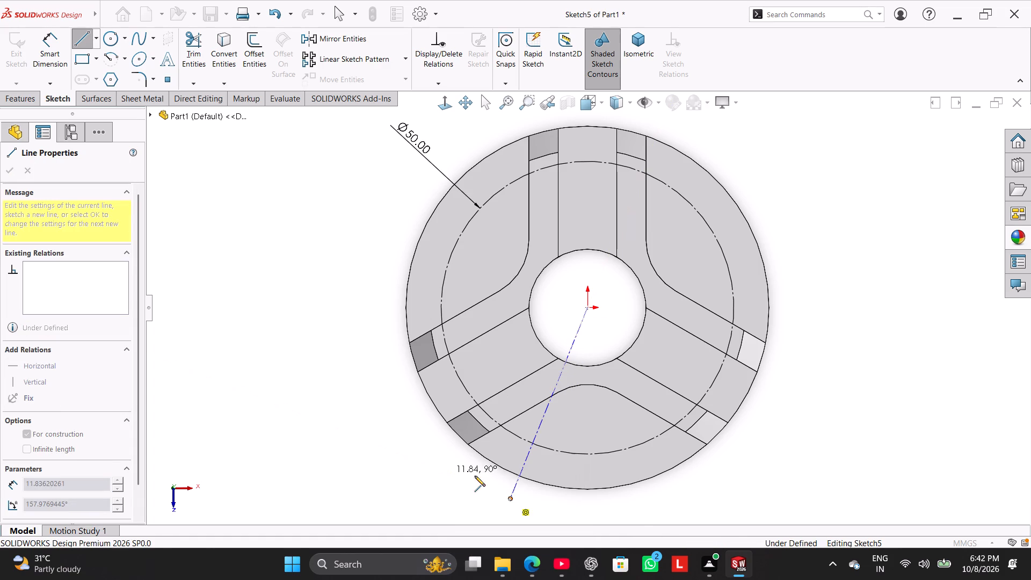
right_click(445, 472)
left_click(483, 459)
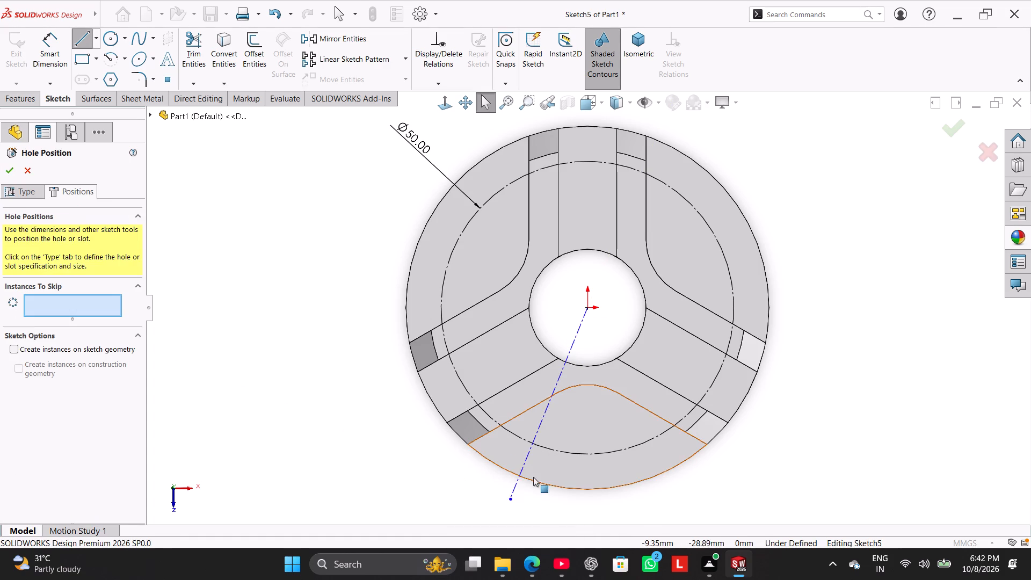
left_click_drag(508, 498, 523, 476)
left_click(473, 477)
Dimension the angle between the centerline and the vertical through the origin as 15 degrees.
left_click(62, 52)
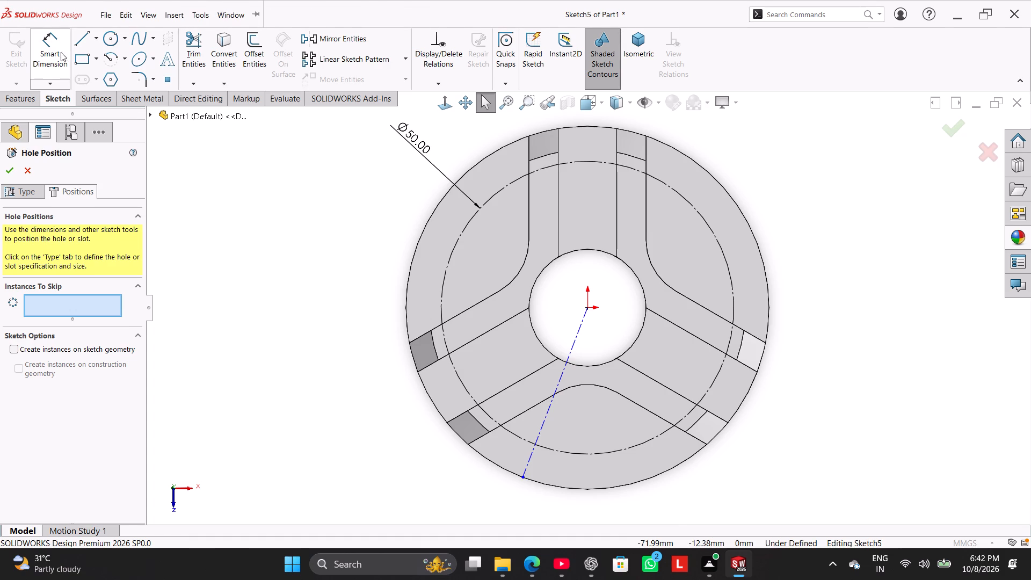
left_click(563, 374)
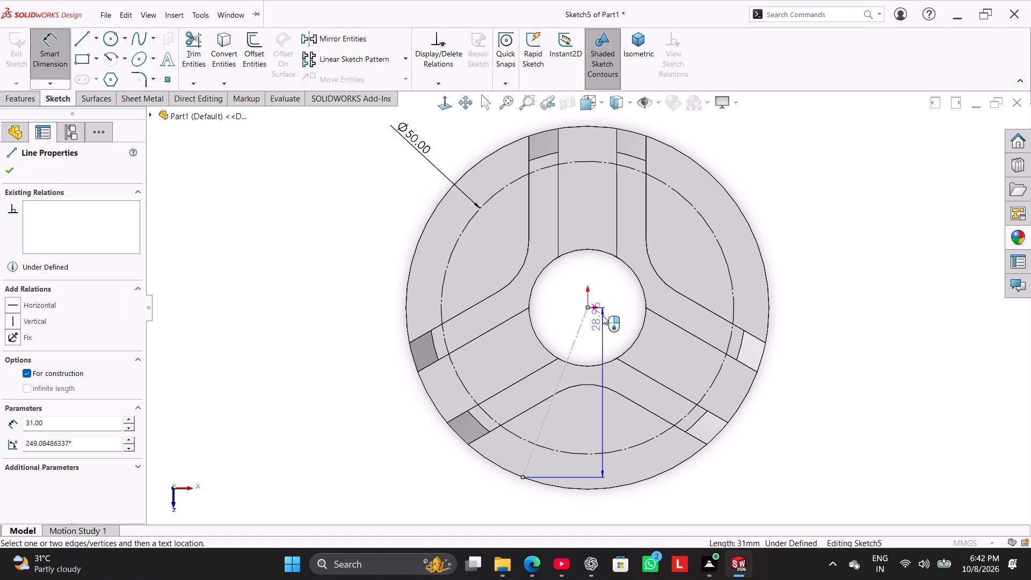
left_click(590, 310)
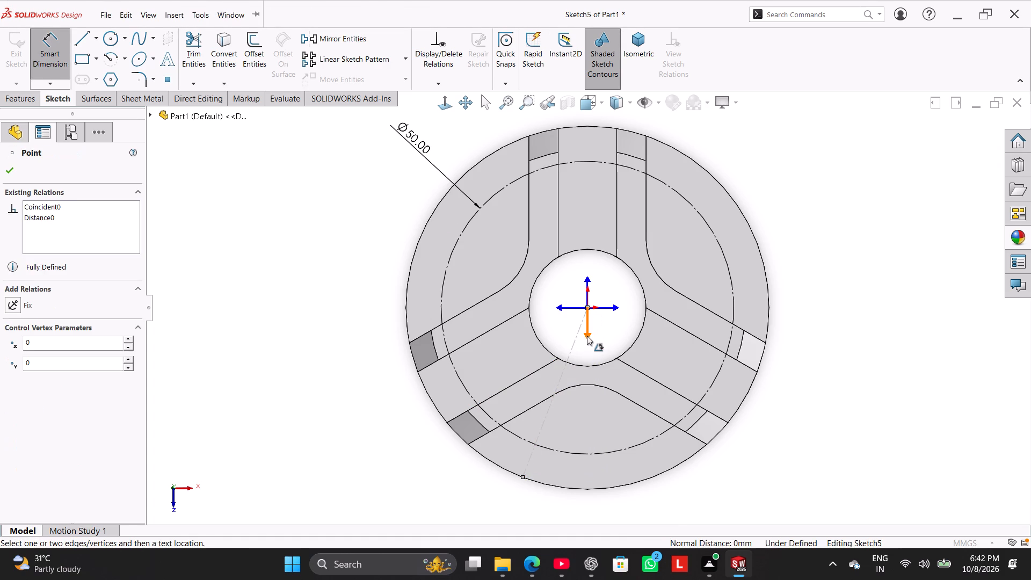
left_click(586, 336)
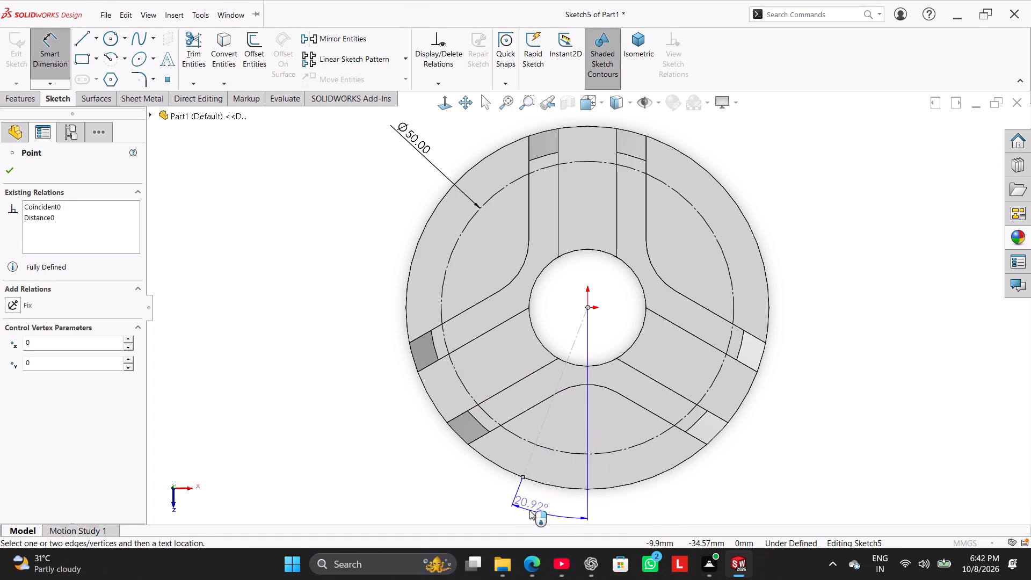
left_click(529, 510)
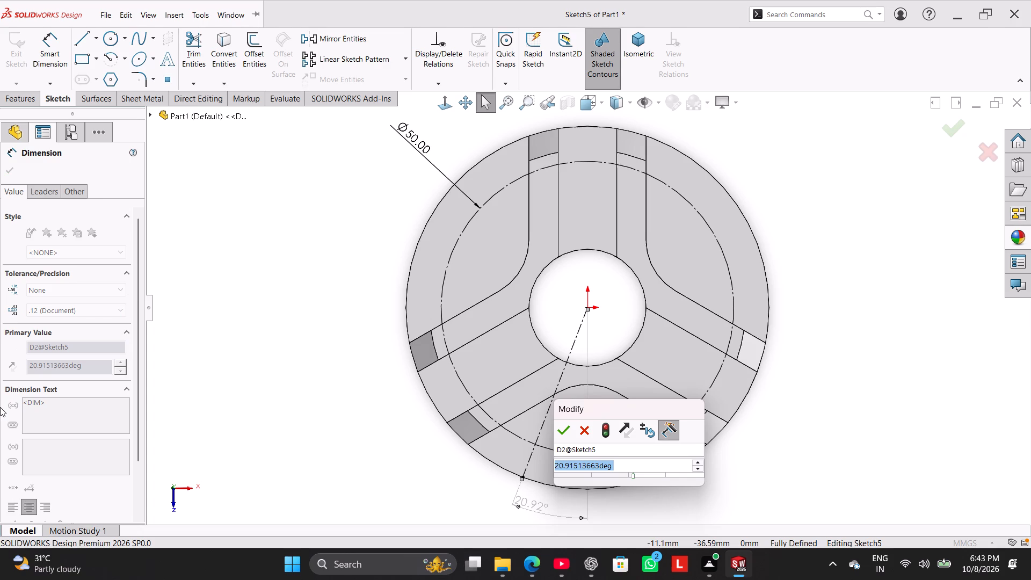
type("15")
key("Return")
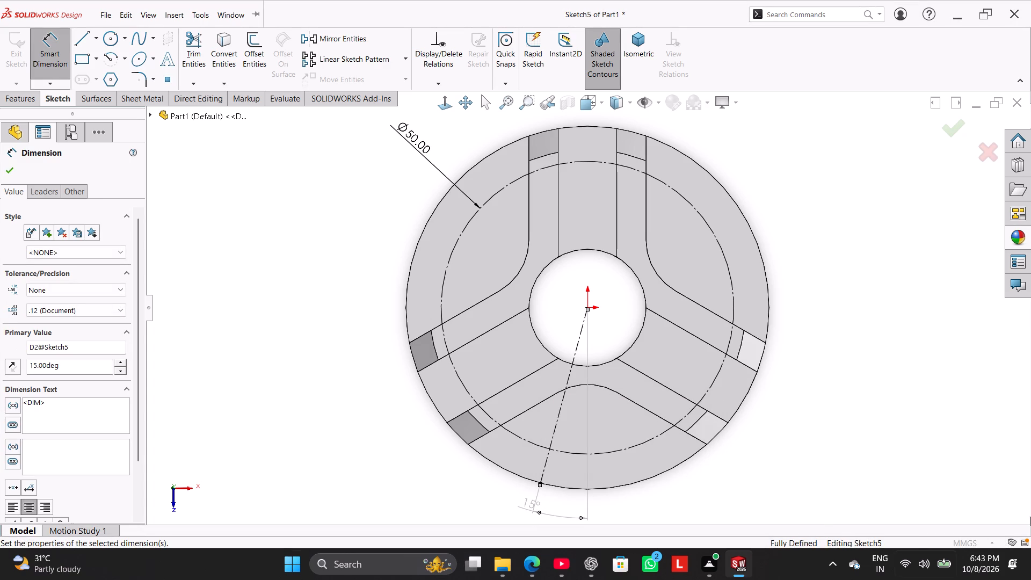
left_click(774, 266)
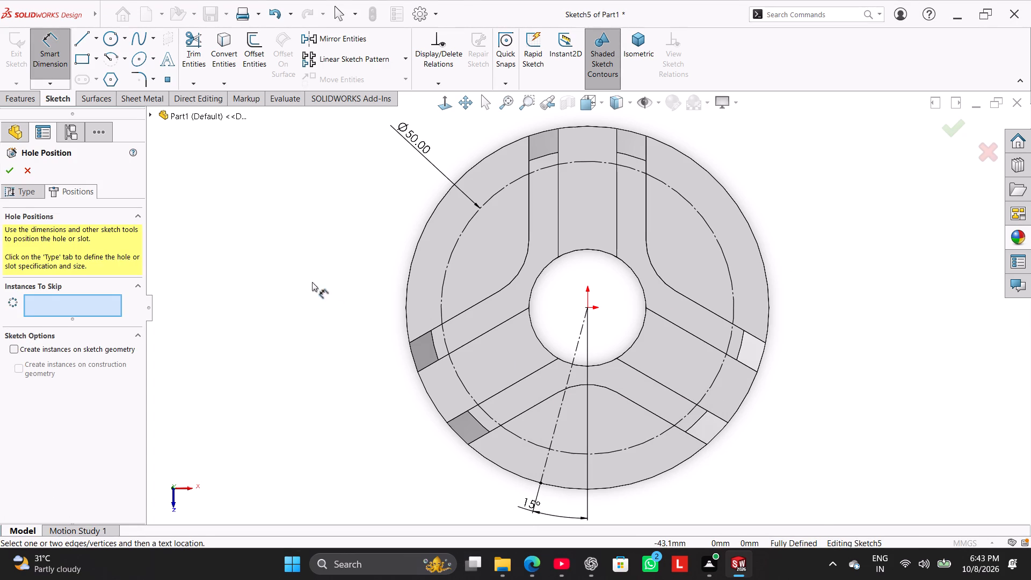
right_click(299, 253)
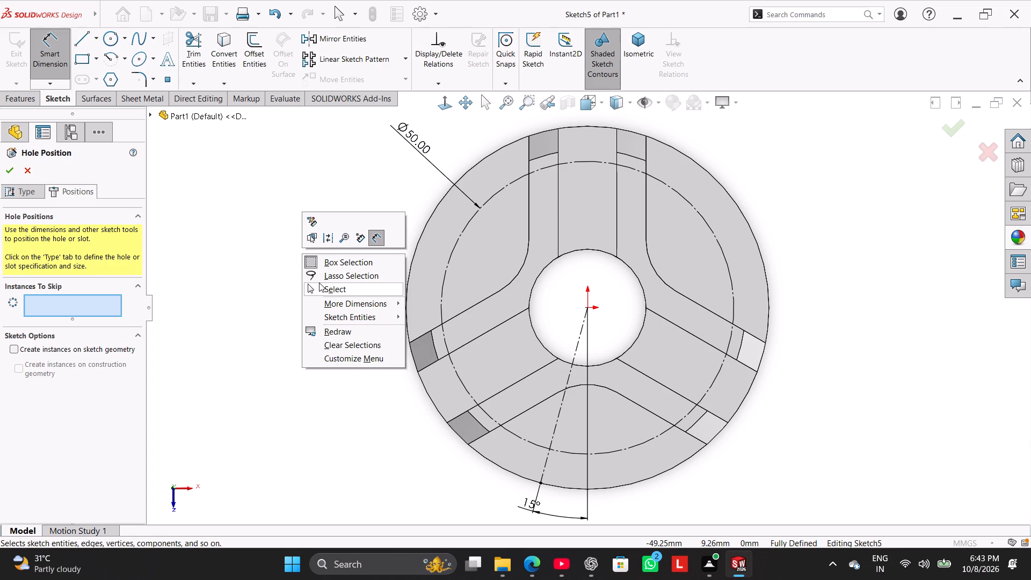
left_click(319, 282)
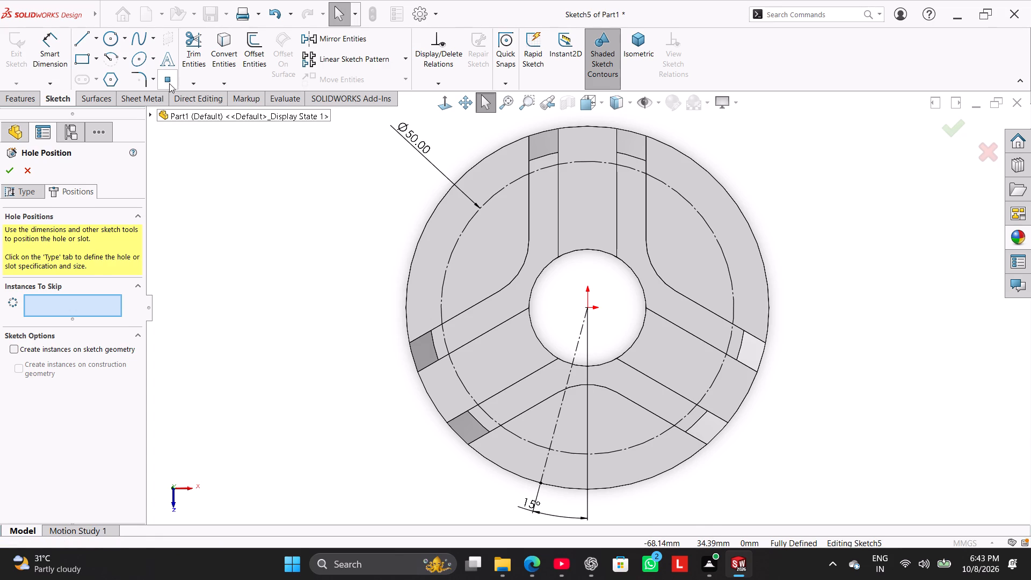
Place a hole point where the angled centerline crosses the 50 mm construction circle.
left_click(169, 83)
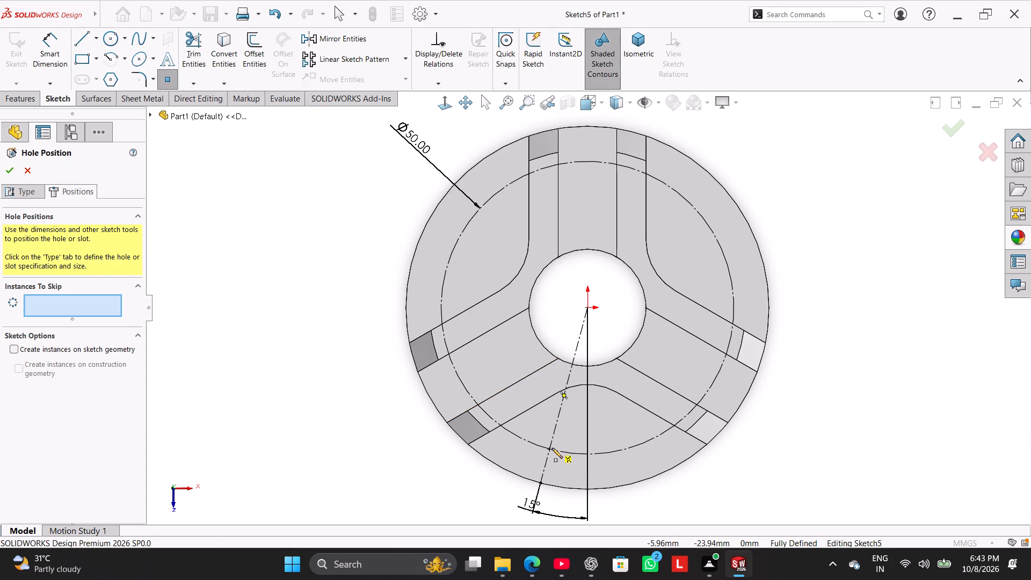
left_click(550, 448)
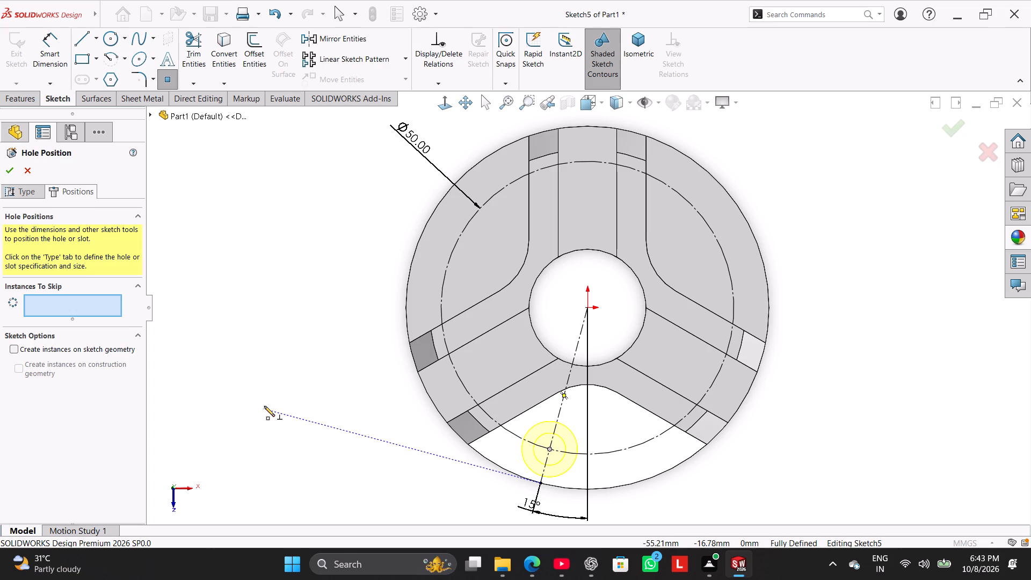
Circular-pattern the hole point into 3 equally spaced instances over 360 degrees about the origin, without a radius dimension, and complete the hole feature.
middle_click_drag(264, 406, 345, 263)
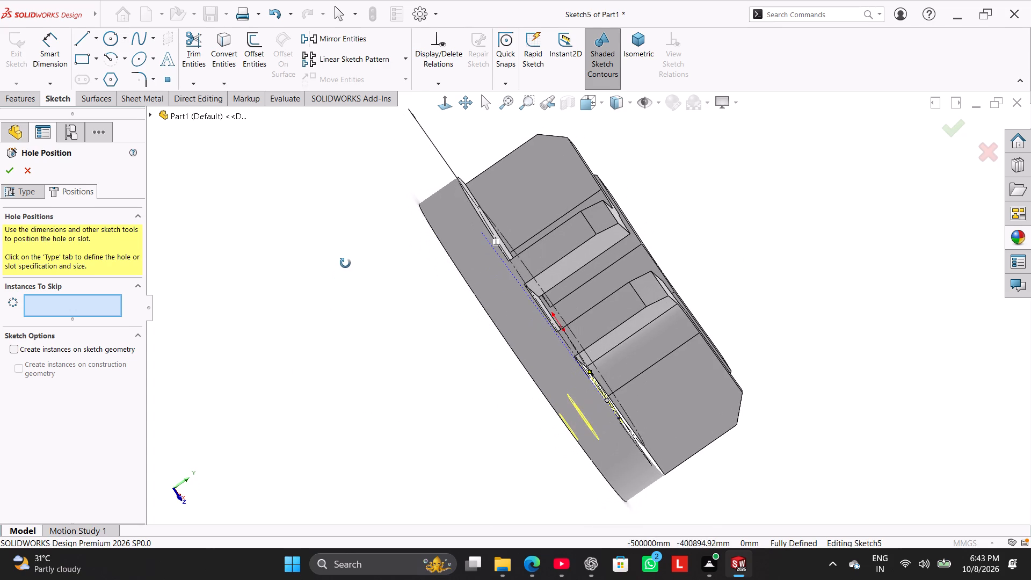
middle_click_drag(345, 263, 320, 291)
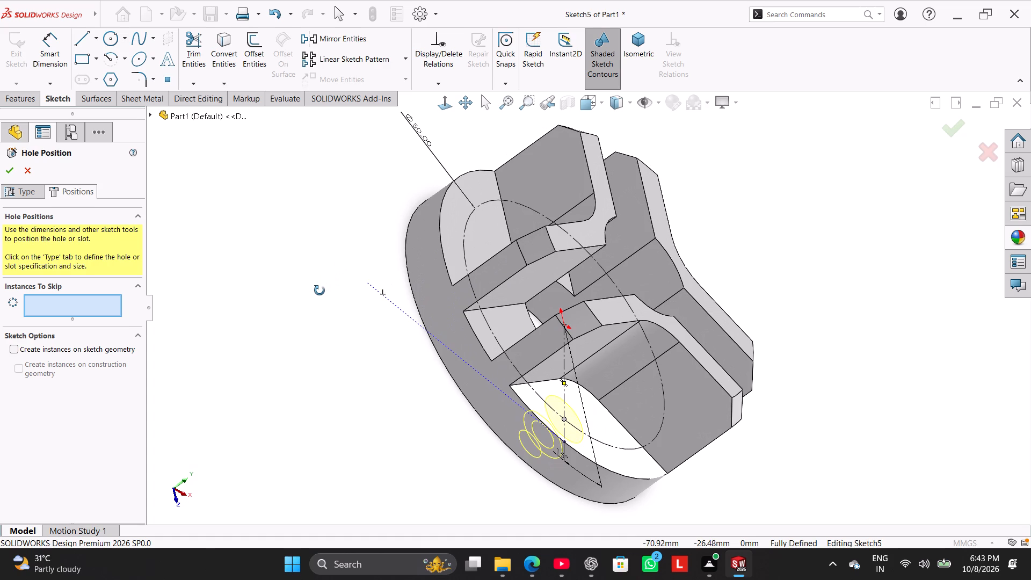
middle_click_drag(320, 291, 320, 295)
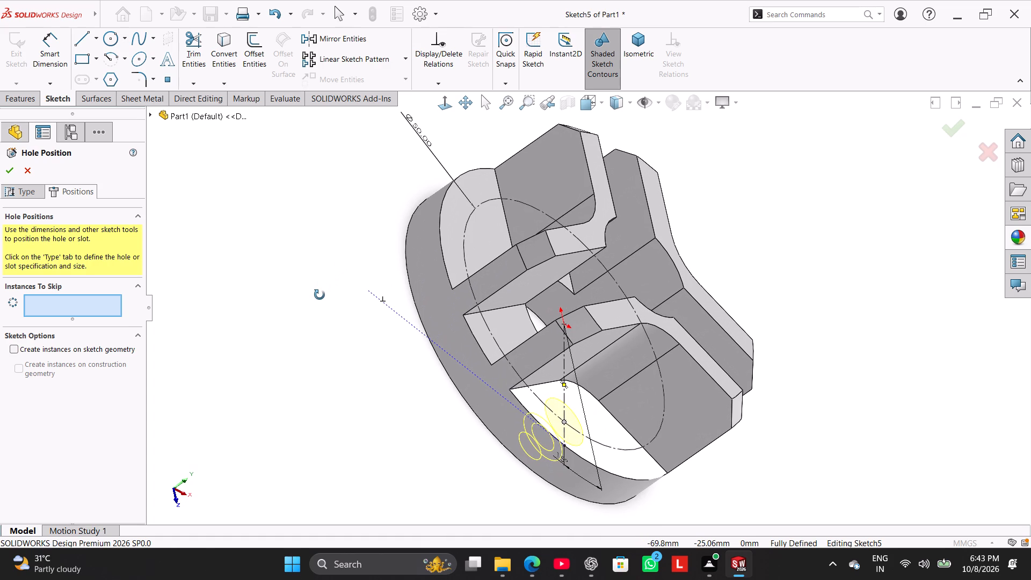
middle_click_drag(320, 295, 326, 282)
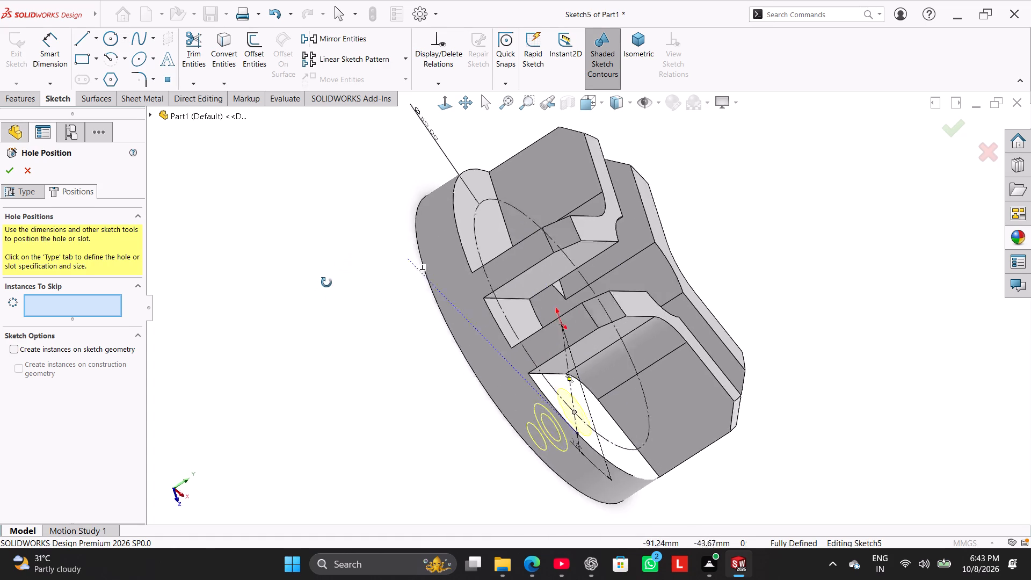
middle_click_drag(326, 282, 280, 337)
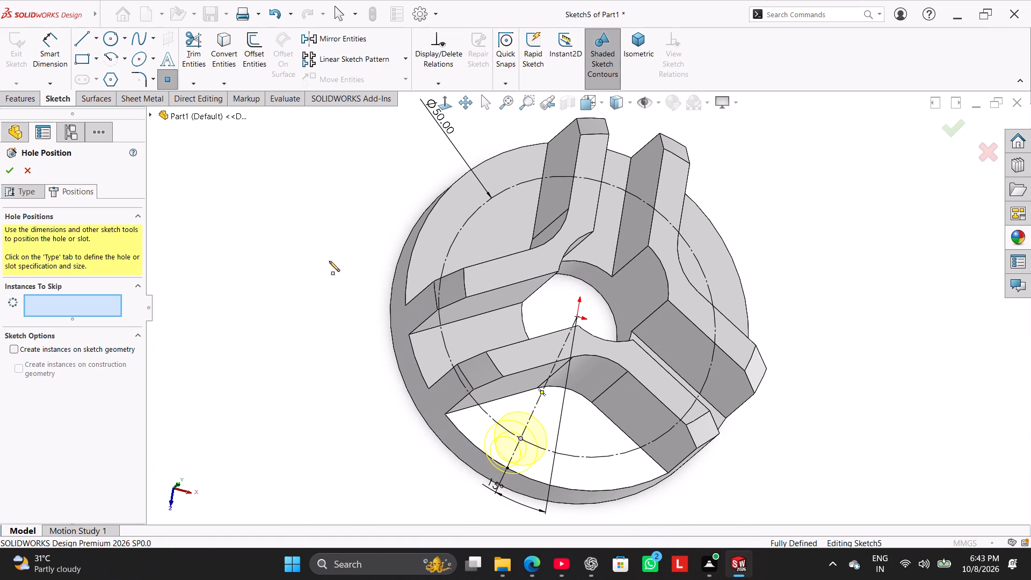
left_click(403, 65)
left_click(398, 89)
middle_click_drag(313, 286, 272, 300)
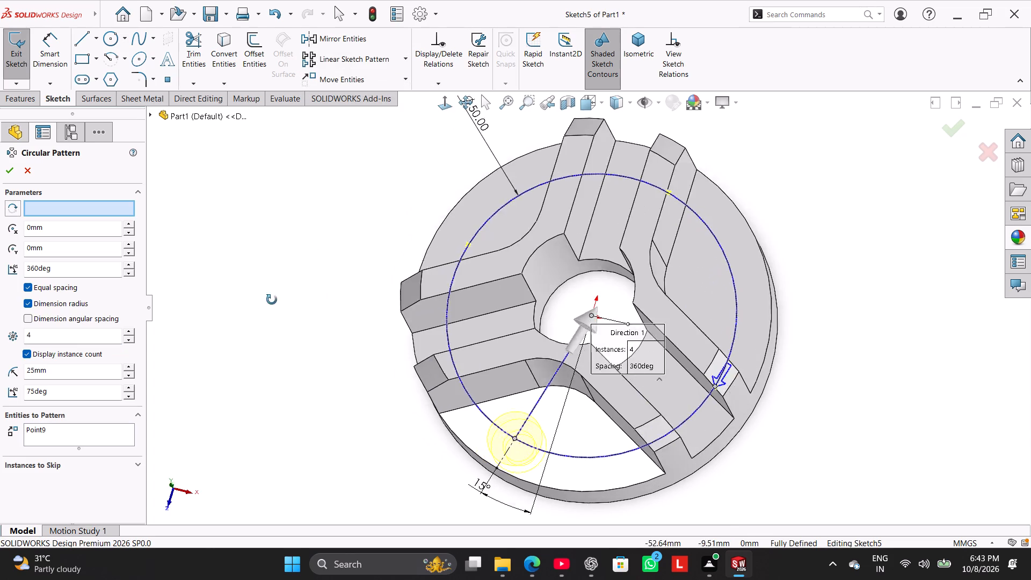
middle_click_drag(272, 300, 291, 340)
double_click(68, 335)
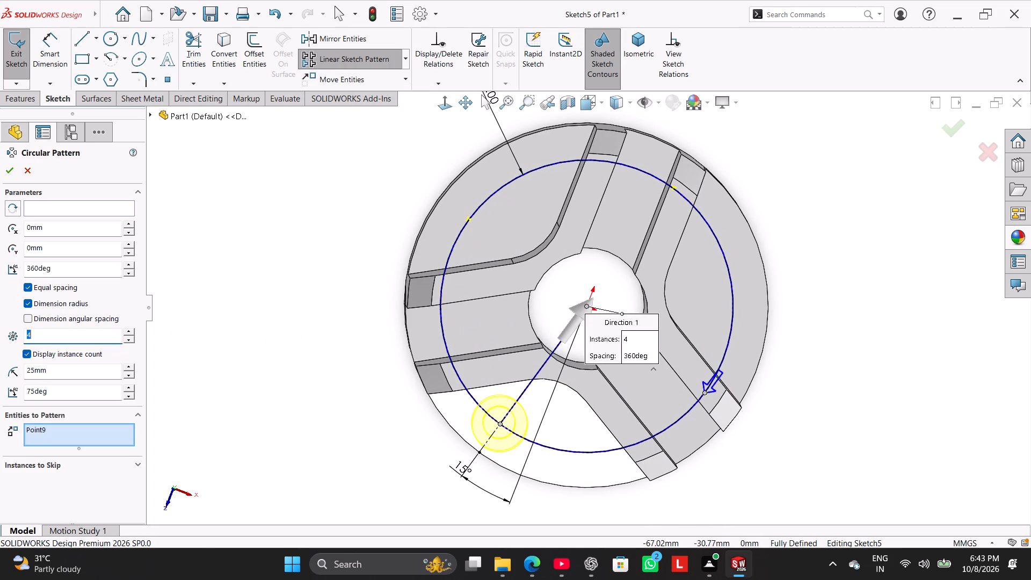
key("3")
key("Return")
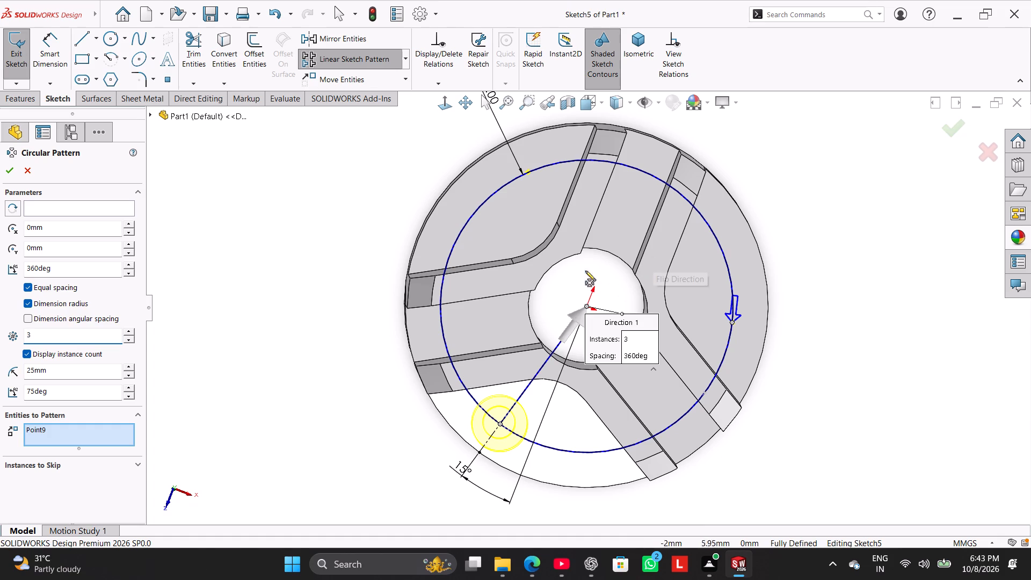
left_click(119, 207)
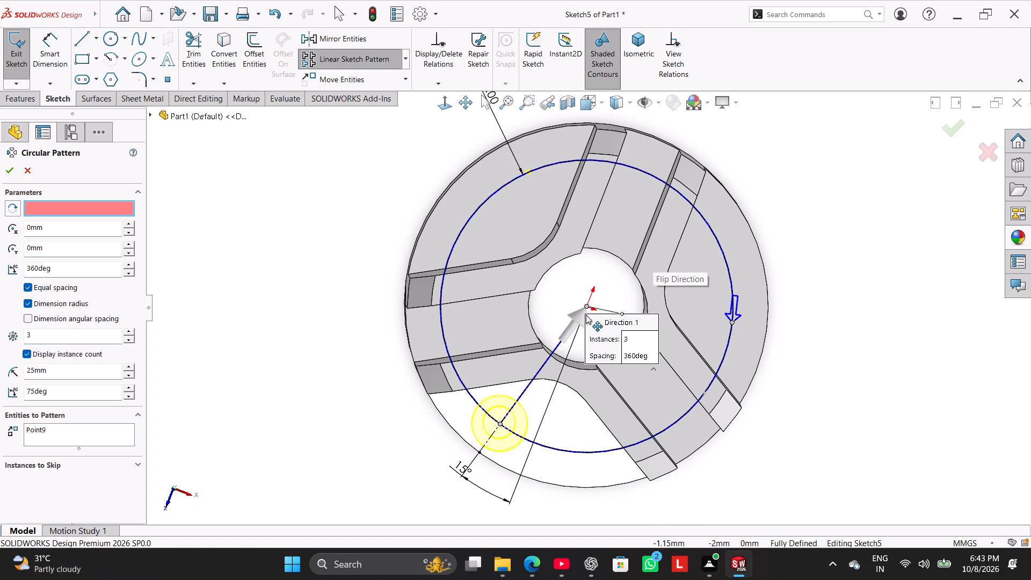
left_click(589, 305)
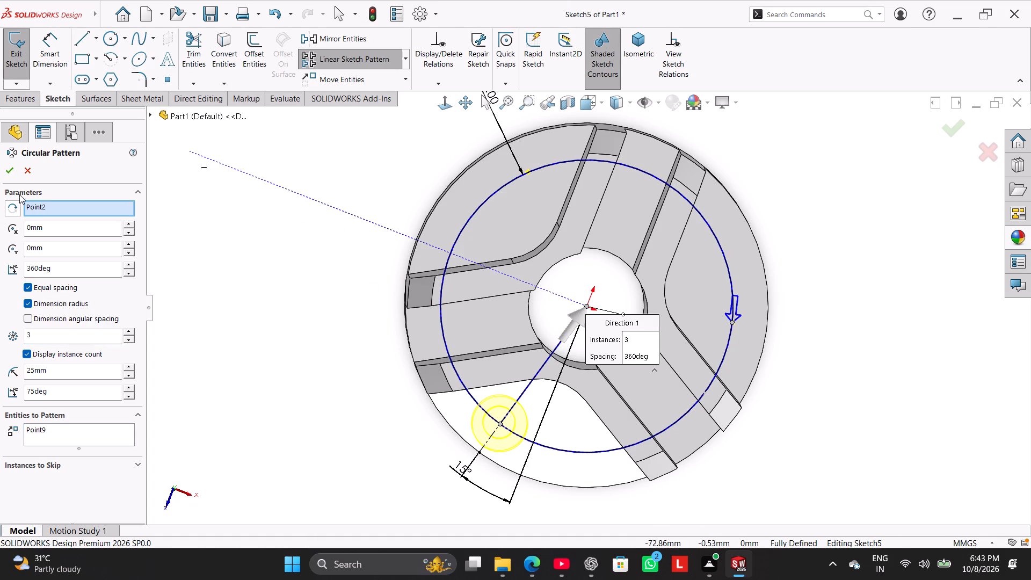
left_click(26, 307)
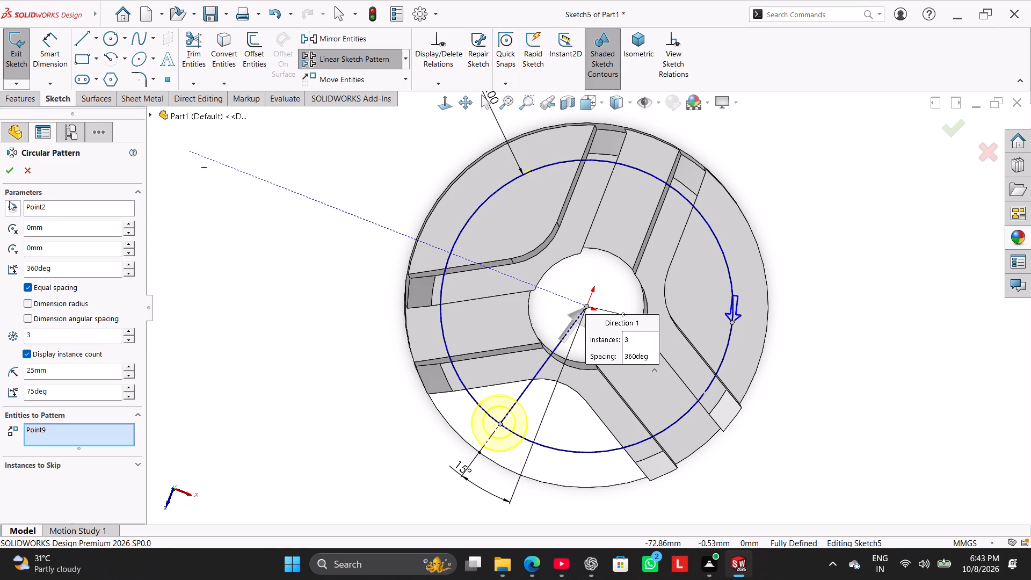
left_click(5, 168)
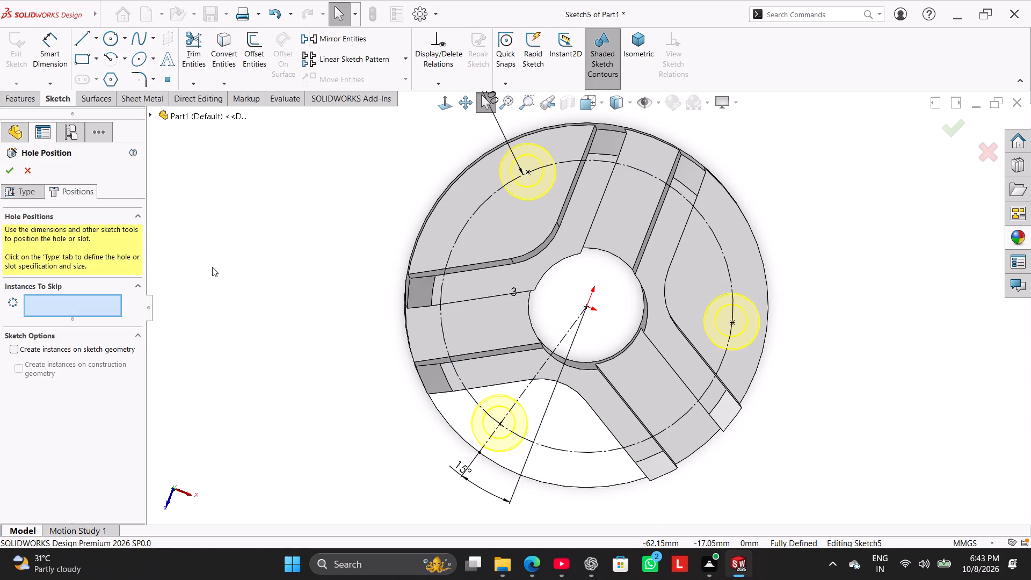
left_click(13, 171)
left_click(173, 219)
Section the part along the Right Plane offset by -6 mm to look into a counterbored hole.
middle_click_drag(231, 256, 274, 278)
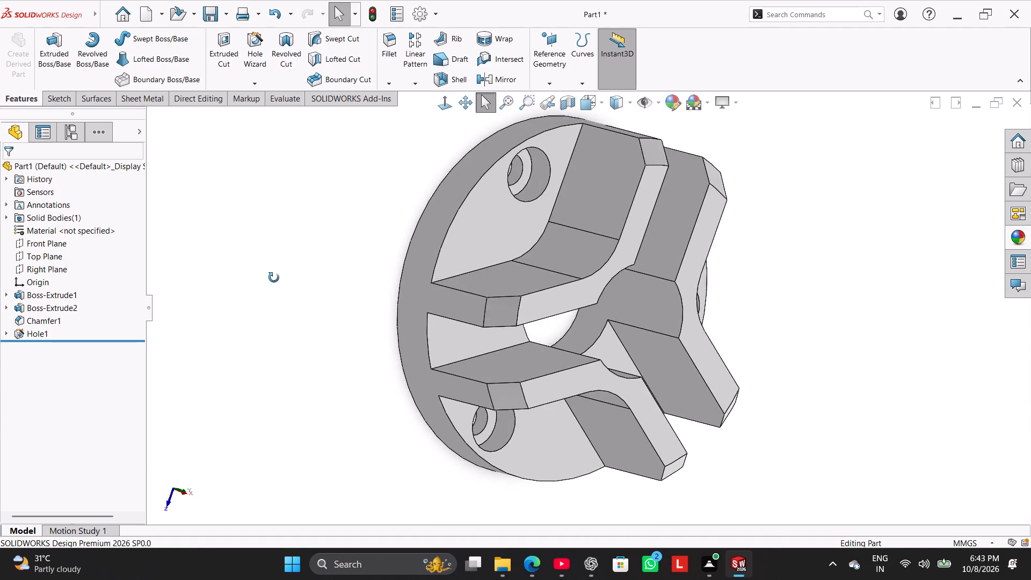
middle_click_drag(274, 278, 255, 263)
right_click_drag(249, 289, 415, 222)
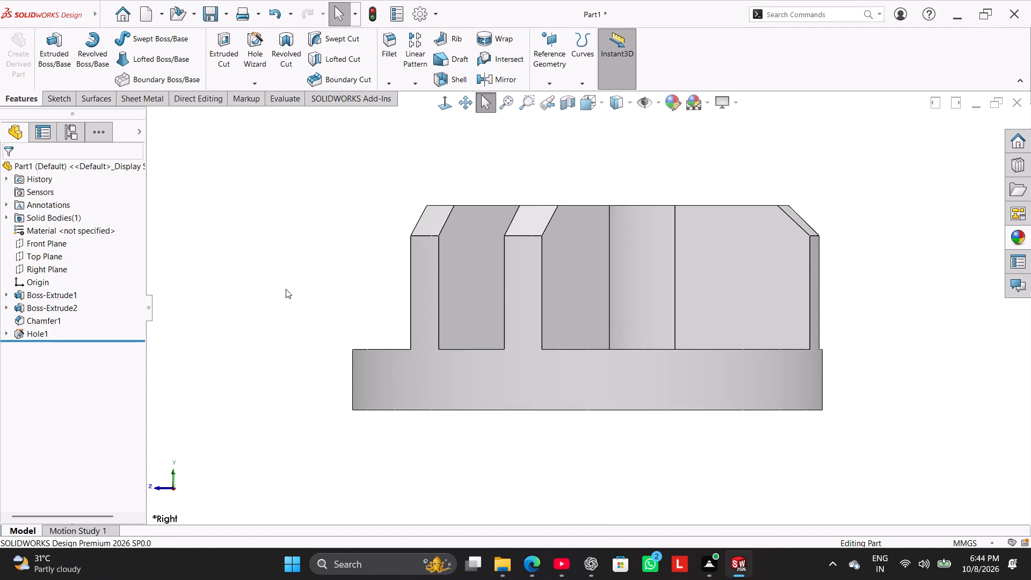
left_click(572, 104)
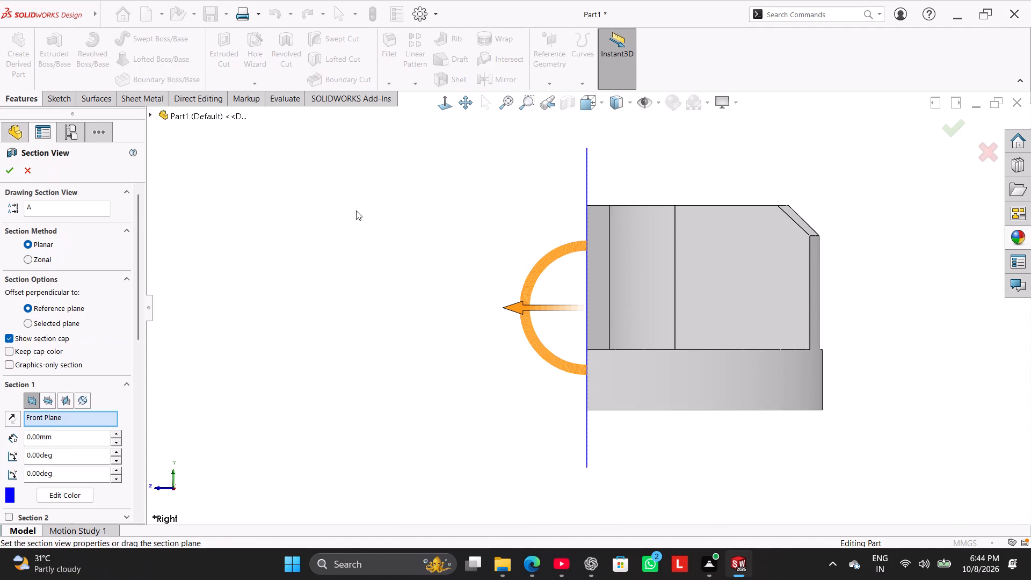
middle_click_drag(356, 211, 404, 397)
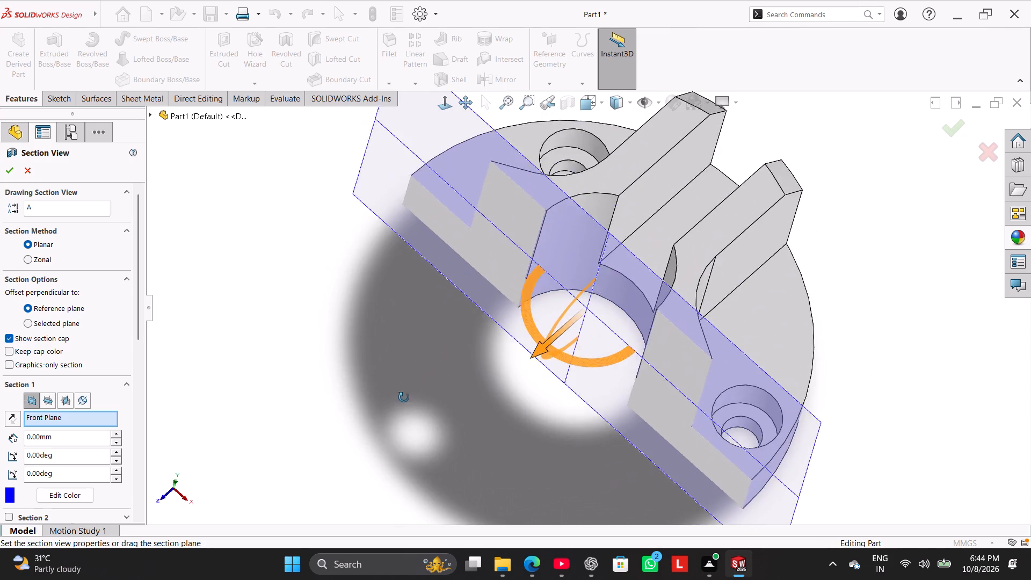
middle_click_drag(404, 397, 398, 416)
left_click(66, 400)
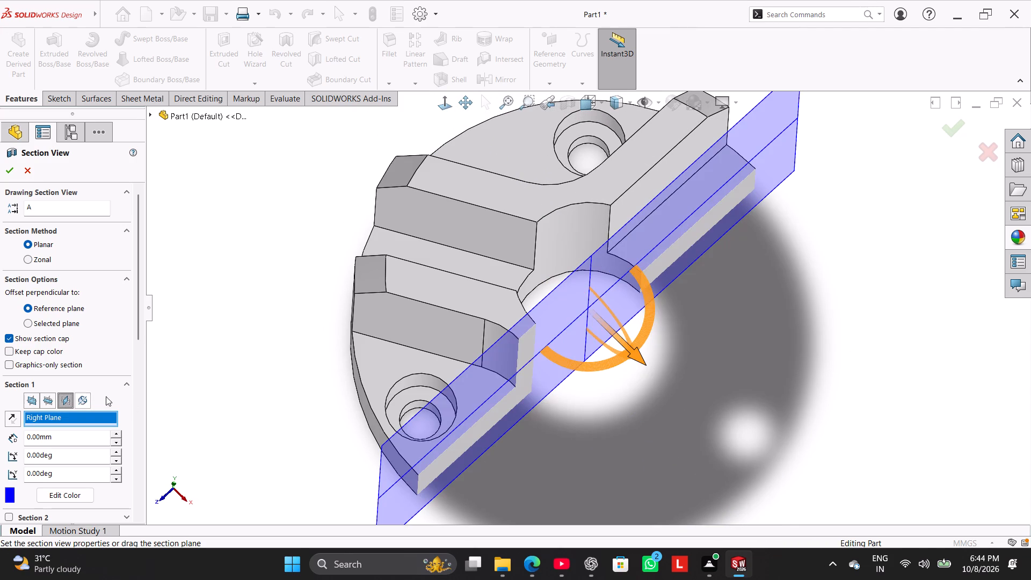
left_click_drag(635, 357, 620, 335)
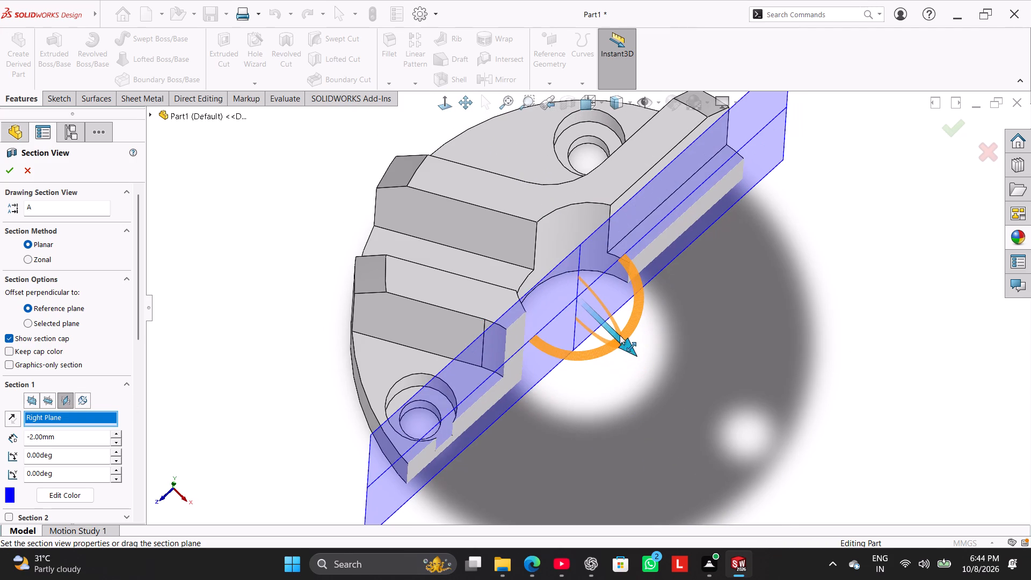
left_click_drag(620, 335, 610, 310)
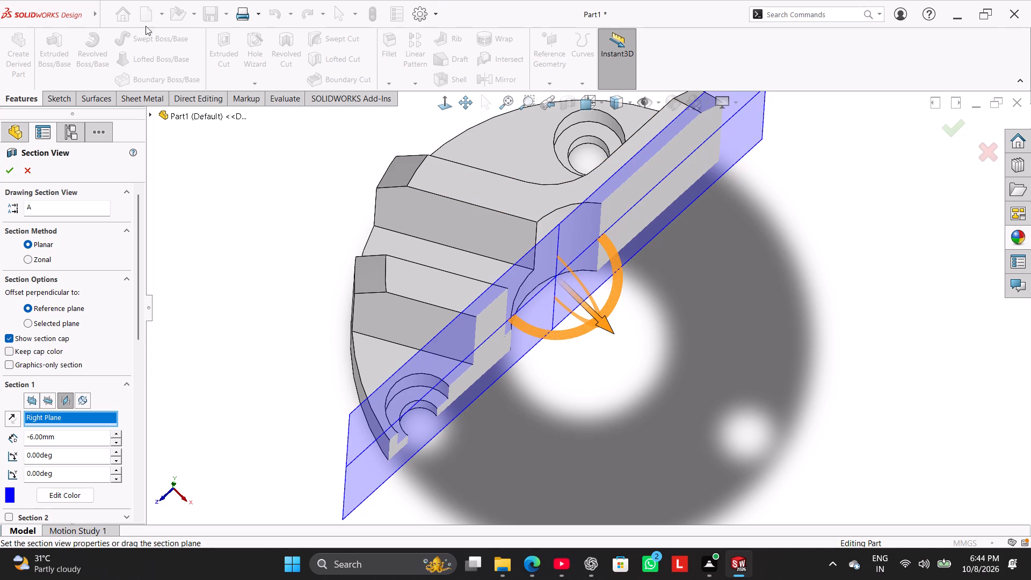
left_click(2, 170)
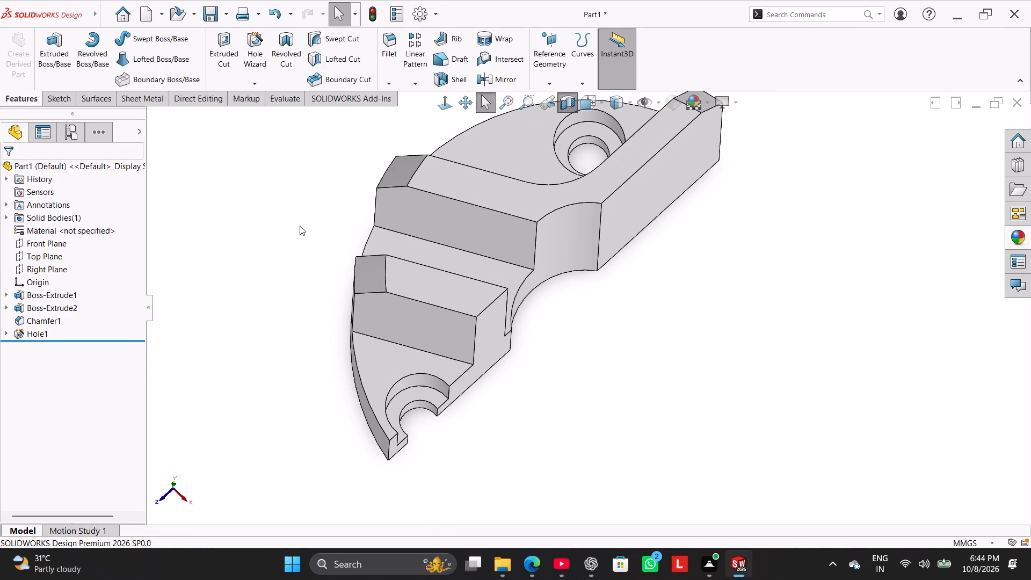
Reopen the Right Plane section, shift it to an offset of about -7 mm, examine the counterbore profile face-on, and close the section view.
left_click(440, 107)
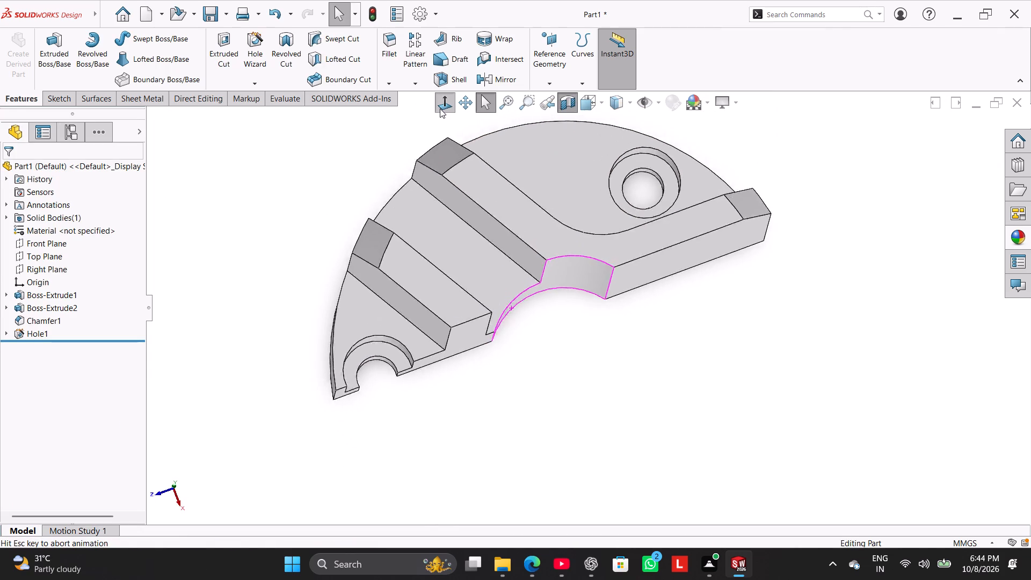
left_click(440, 108)
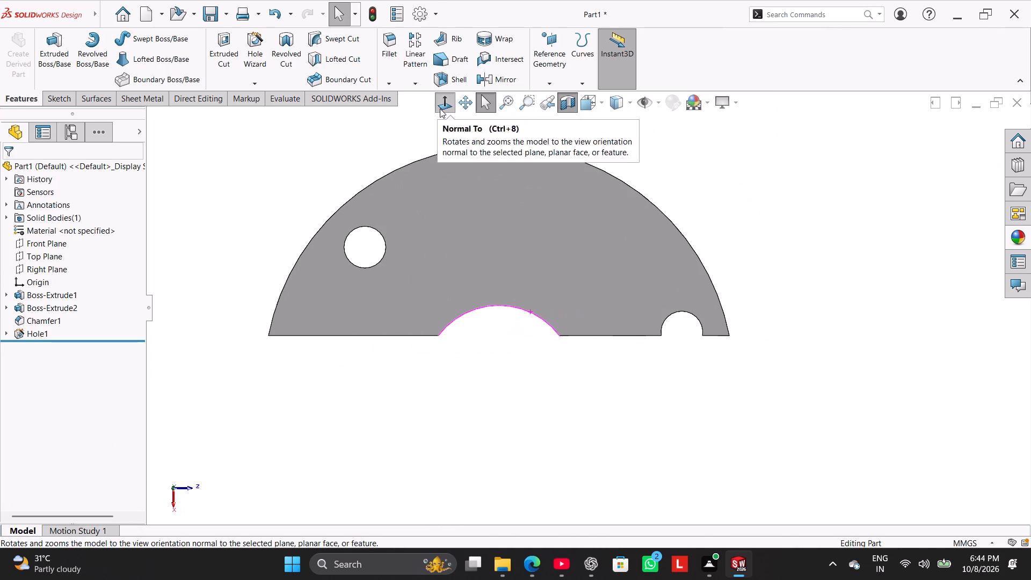
left_click(564, 104)
left_click(564, 104)
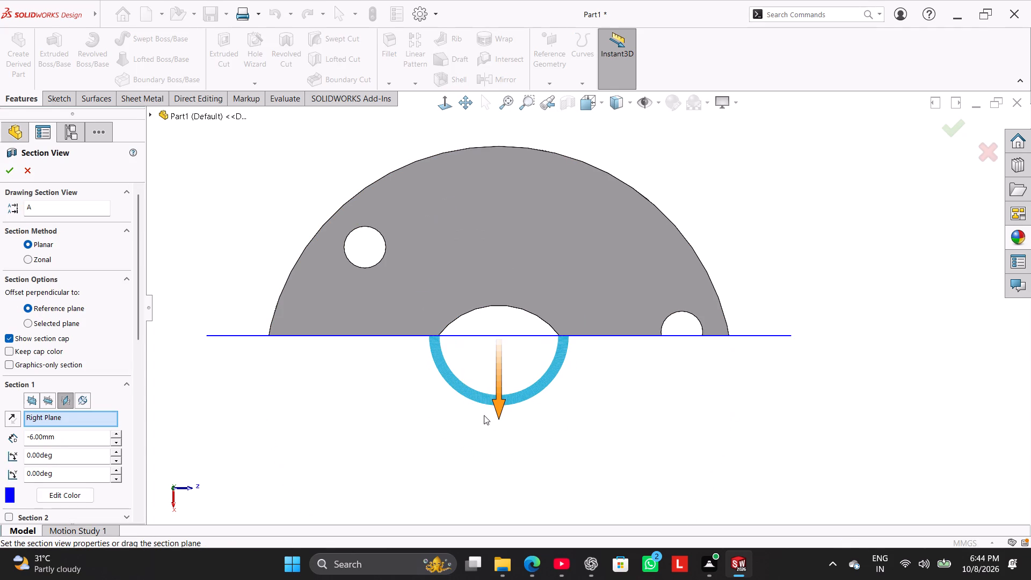
left_click_drag(487, 410, 491, 389)
left_click_drag(496, 404, 497, 404)
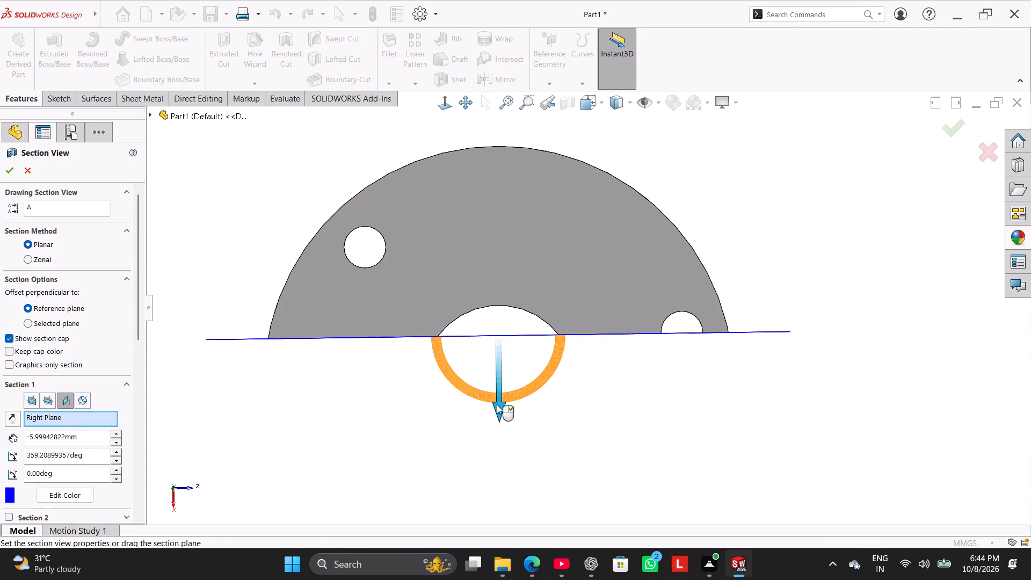
left_click_drag(497, 404, 500, 389)
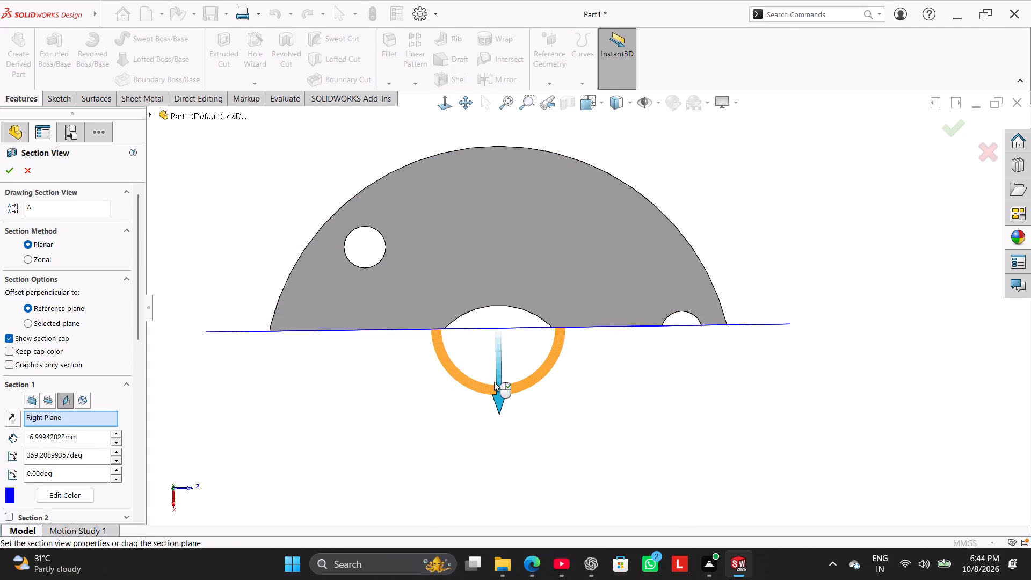
middle_click_drag(288, 413, 324, 335)
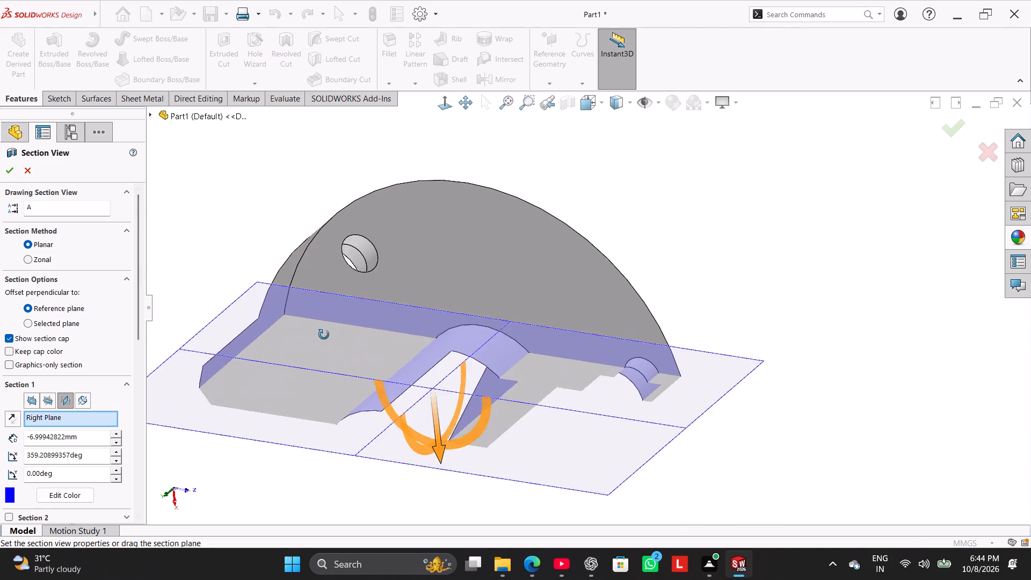
middle_click_drag(324, 335, 295, 237)
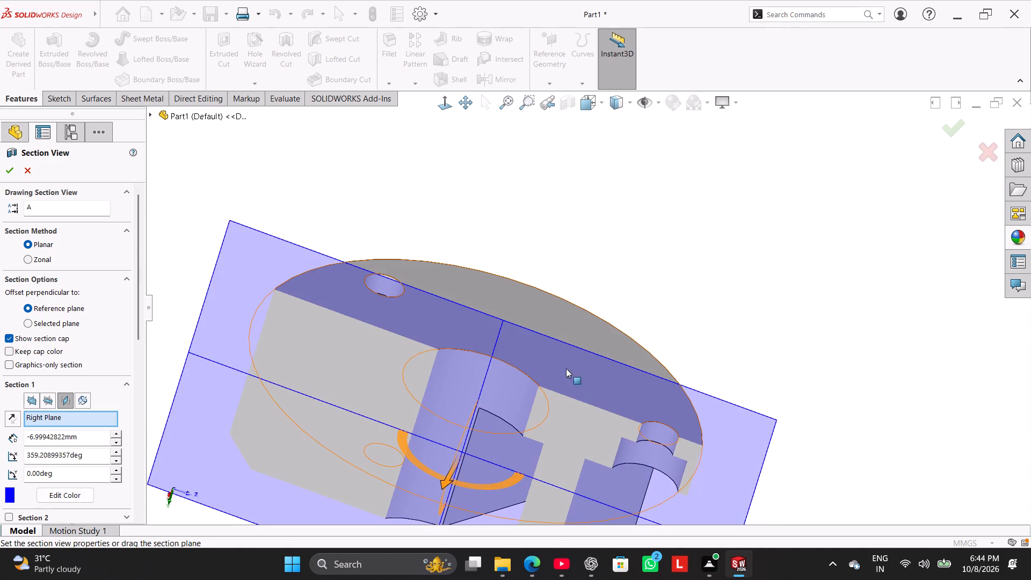
middle_click_drag(723, 371, 736, 266)
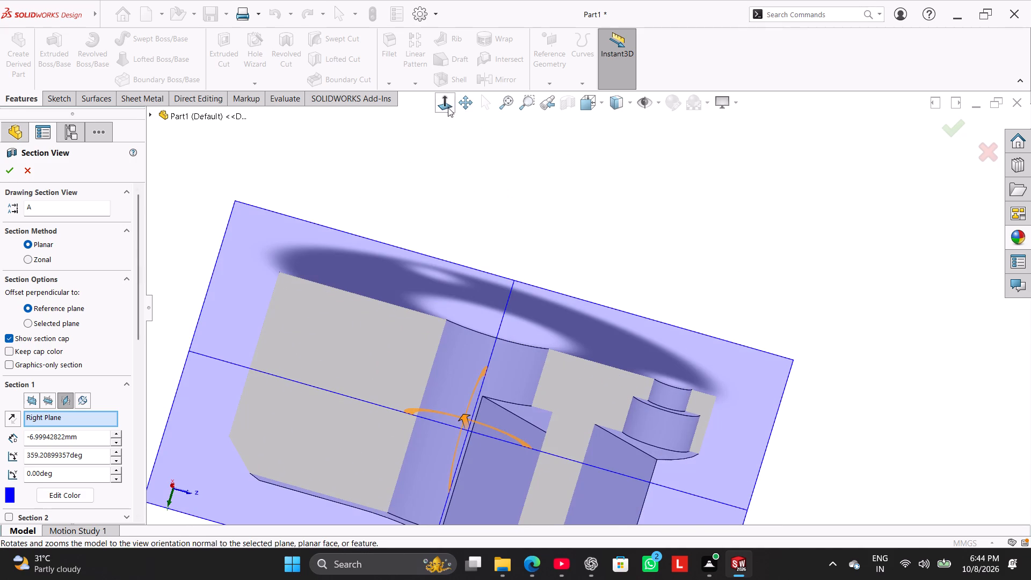
left_click(448, 107)
left_click(378, 439)
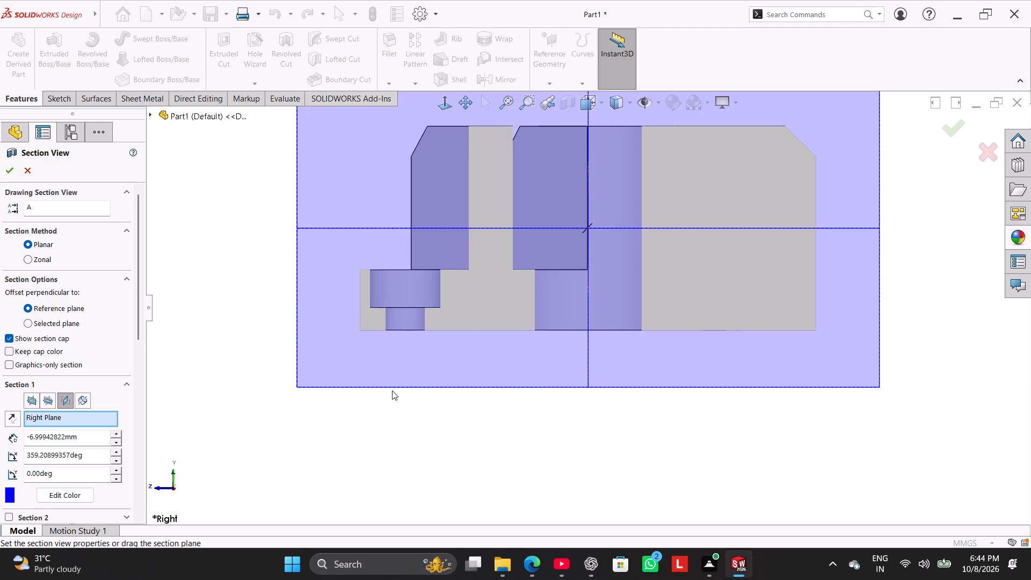
left_click(23, 167)
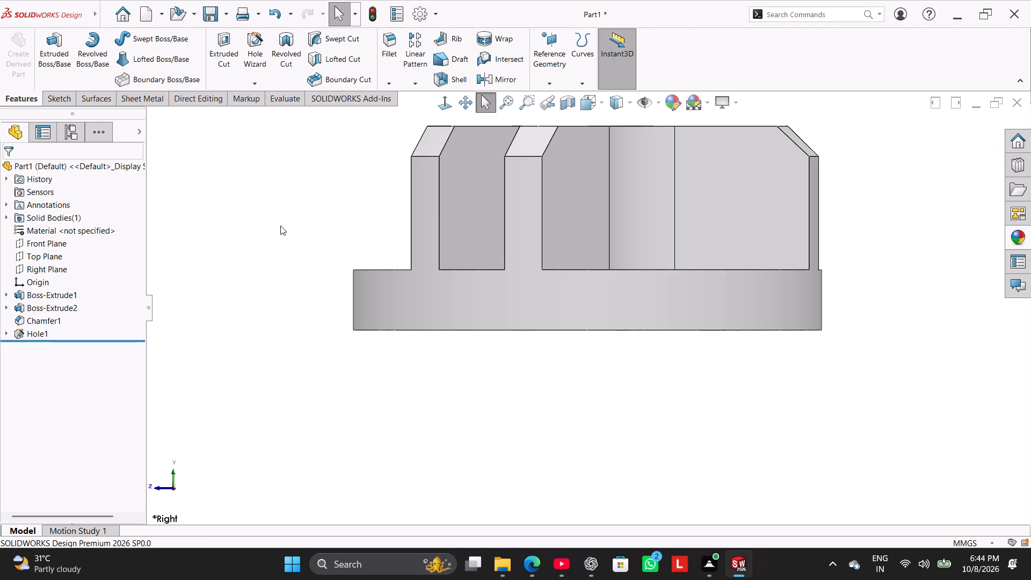
Examine the raised walls and counterbored holes in isometric view and from several angles.
right_click_drag(303, 277, 437, 223)
right_click_drag(296, 267, 404, 187)
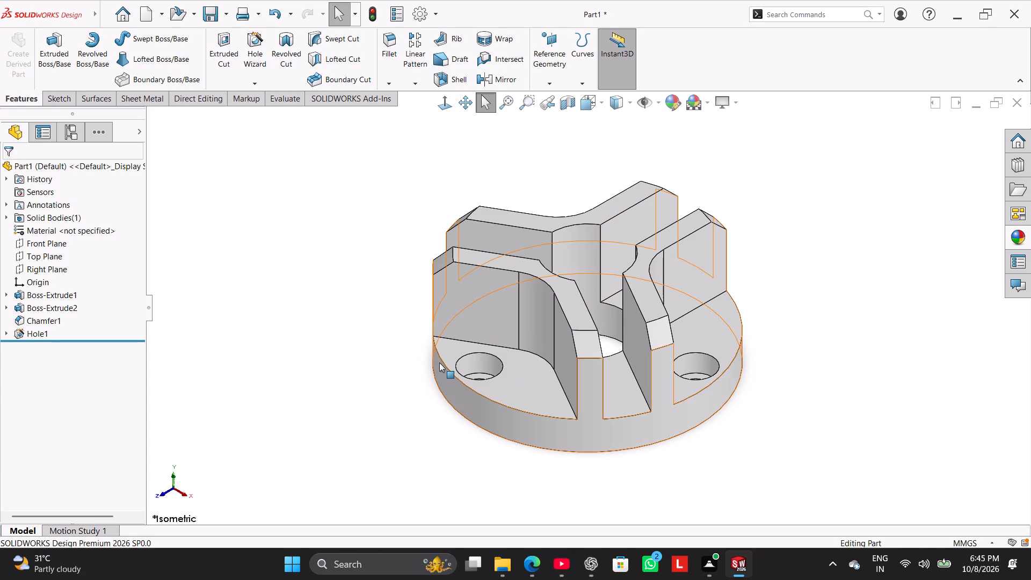
middle_click_drag(407, 384, 449, 366)
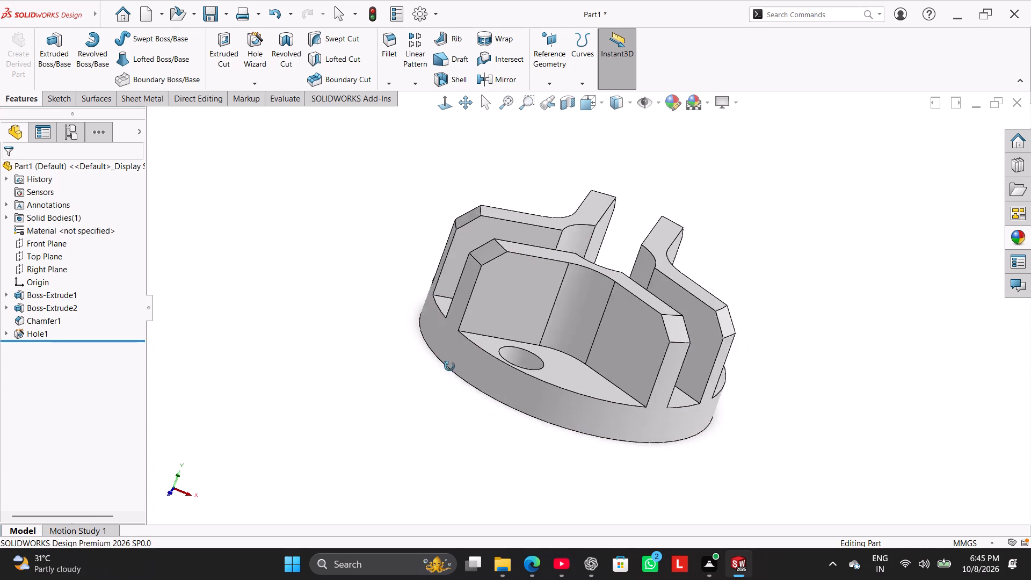
middle_click_drag(449, 366, 464, 445)
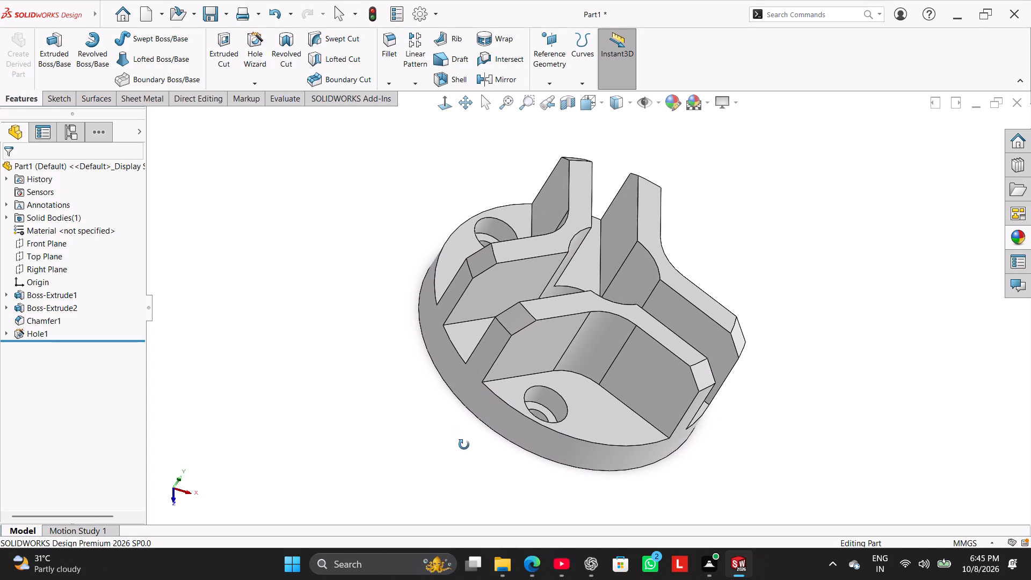
middle_click_drag(464, 445, 389, 436)
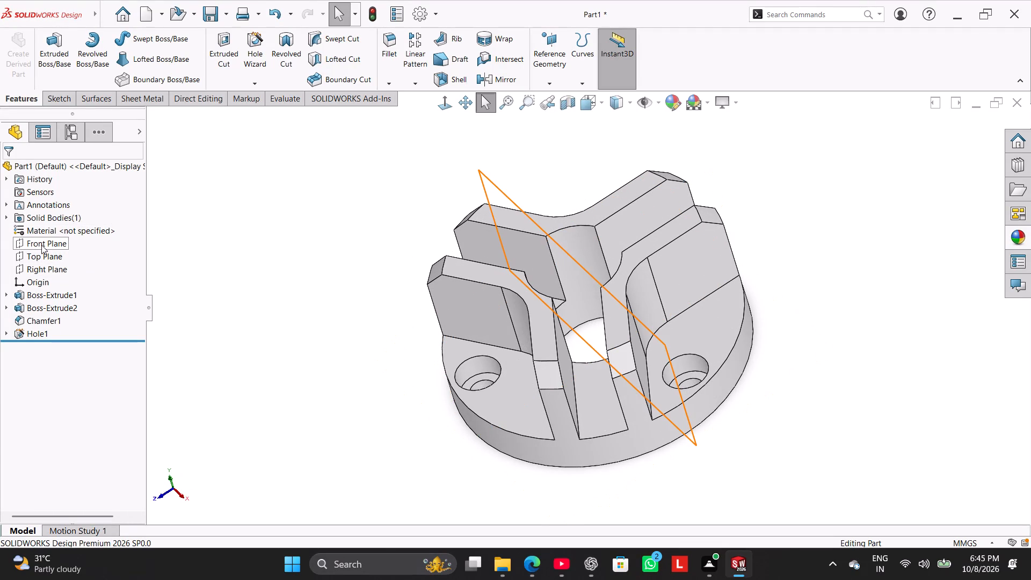
middle_click_drag(270, 313, 315, 365)
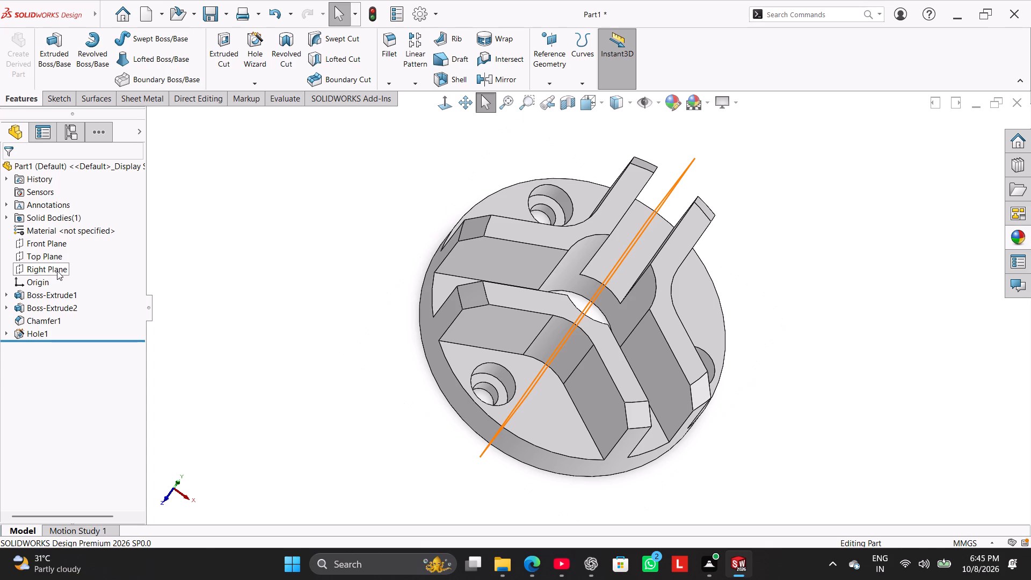
left_click_drag(291, 236, 299, 244)
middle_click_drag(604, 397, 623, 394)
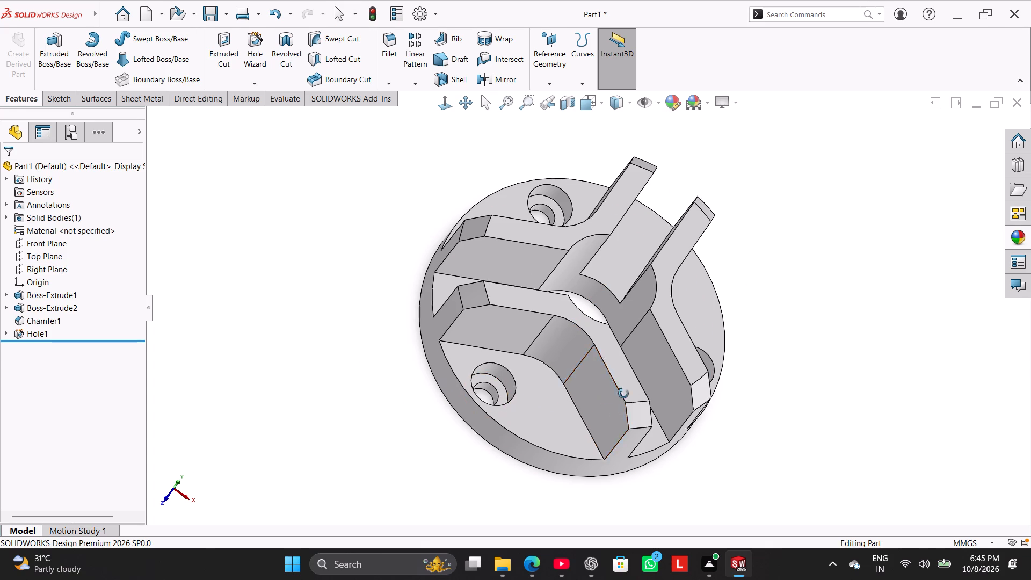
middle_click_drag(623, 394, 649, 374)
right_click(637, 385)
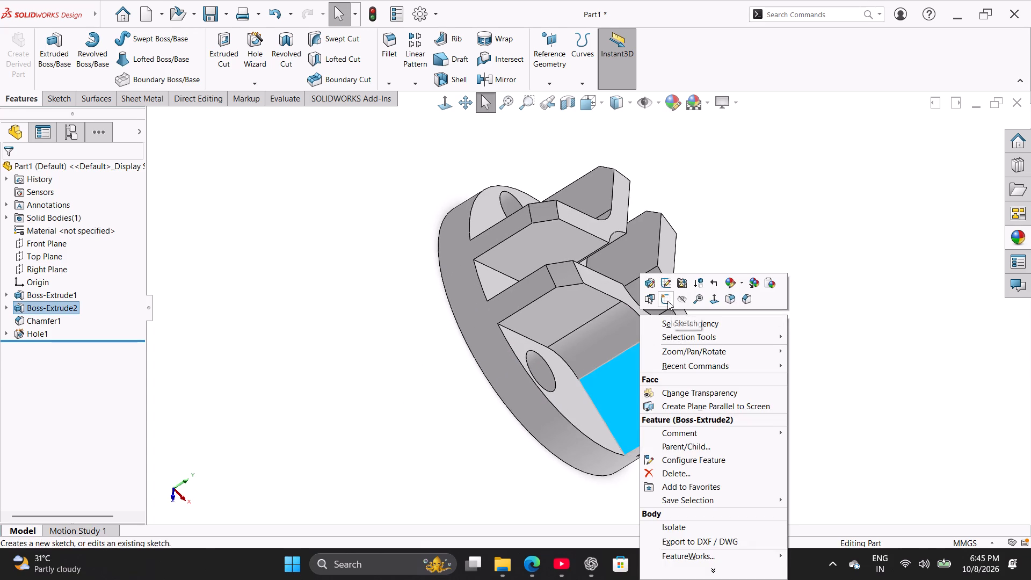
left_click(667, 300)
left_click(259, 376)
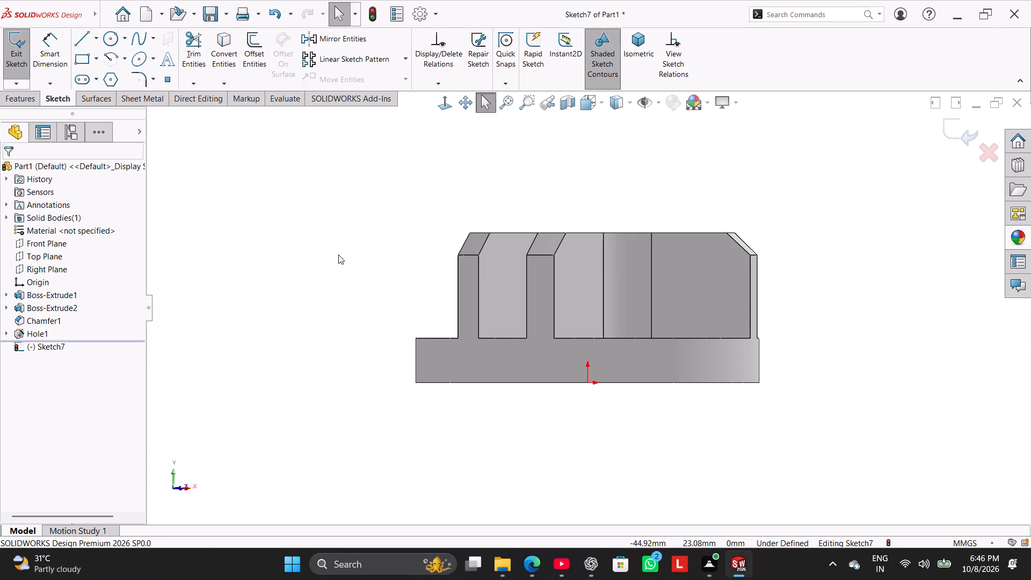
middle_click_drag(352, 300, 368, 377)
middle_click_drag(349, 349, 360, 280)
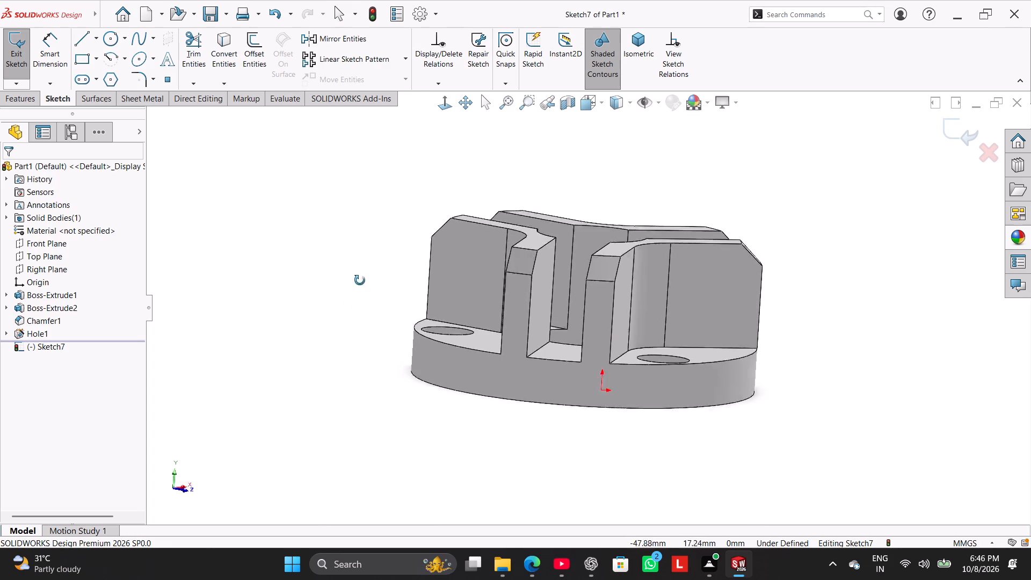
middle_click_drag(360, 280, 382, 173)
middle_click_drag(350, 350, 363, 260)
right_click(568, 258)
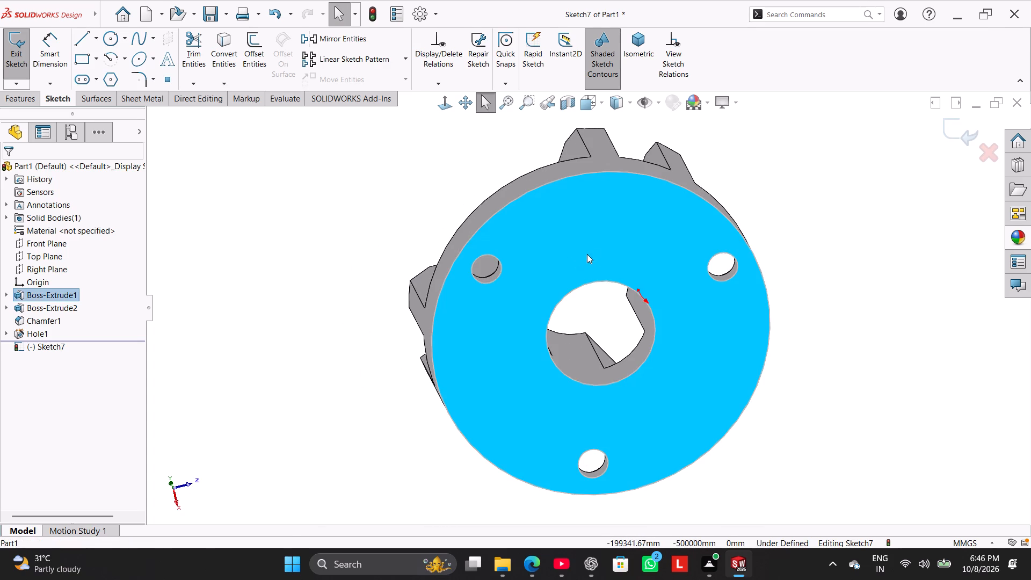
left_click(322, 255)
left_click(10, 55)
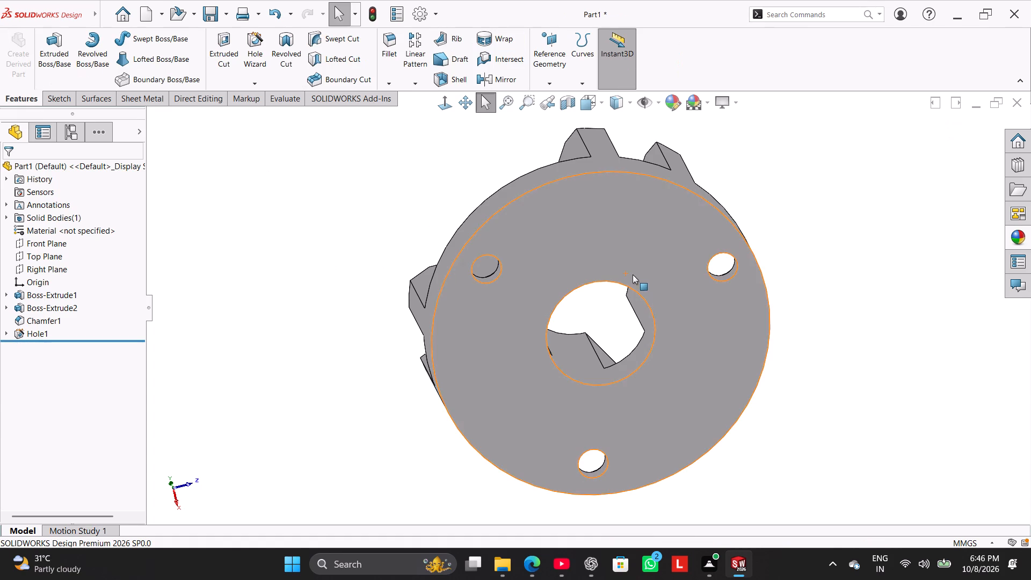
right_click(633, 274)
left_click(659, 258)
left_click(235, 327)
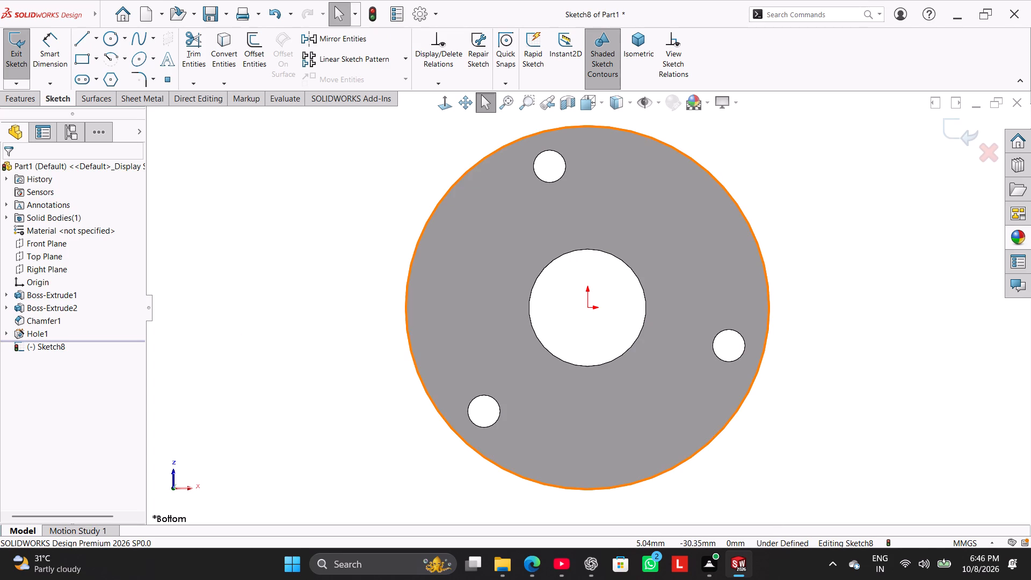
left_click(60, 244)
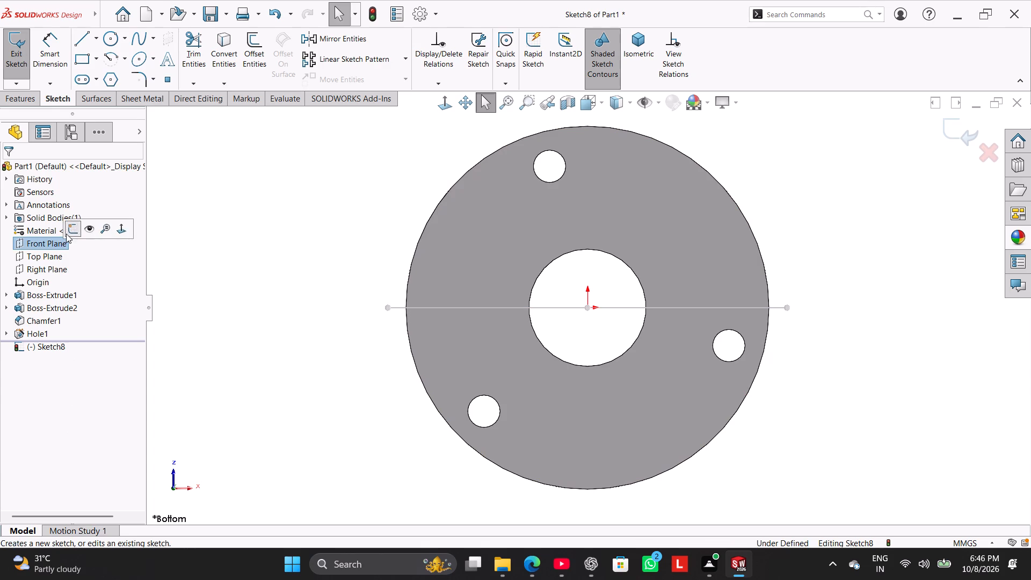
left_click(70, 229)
Start a new sketch on the Front Plane and view it face-on.
left_click(52, 248)
left_click(71, 229)
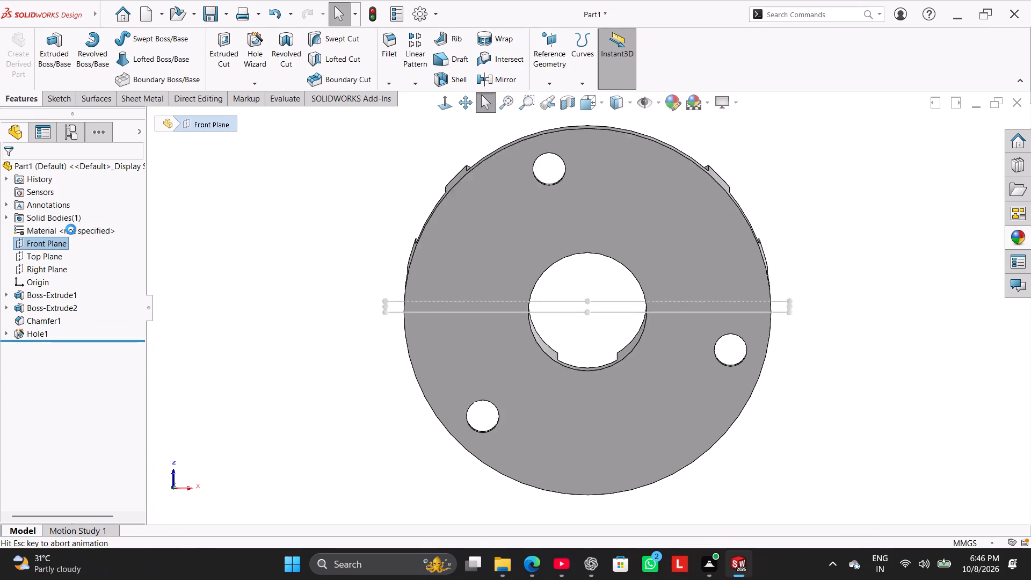
left_click(235, 325)
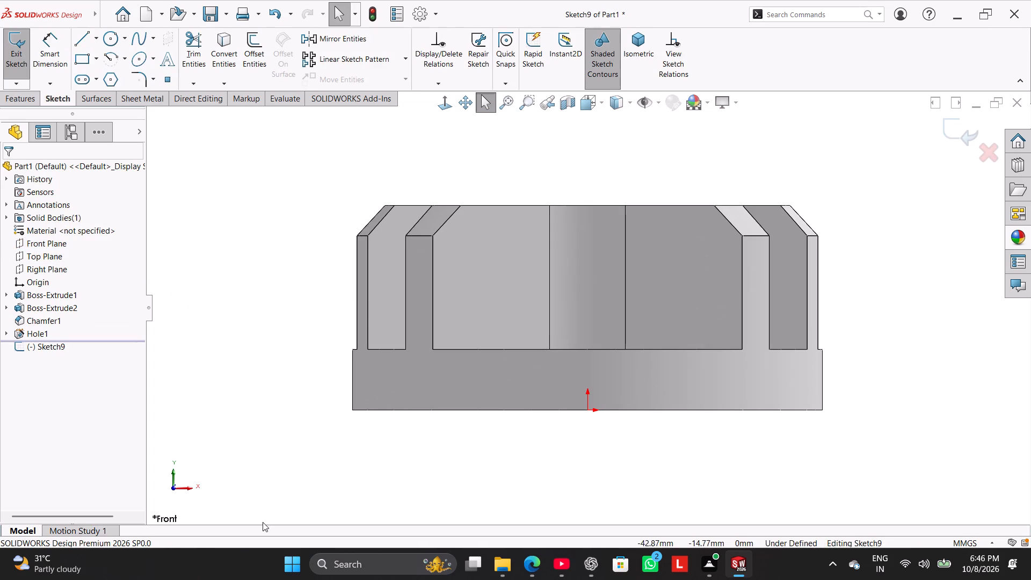
middle_click_drag(341, 394, 338, 463)
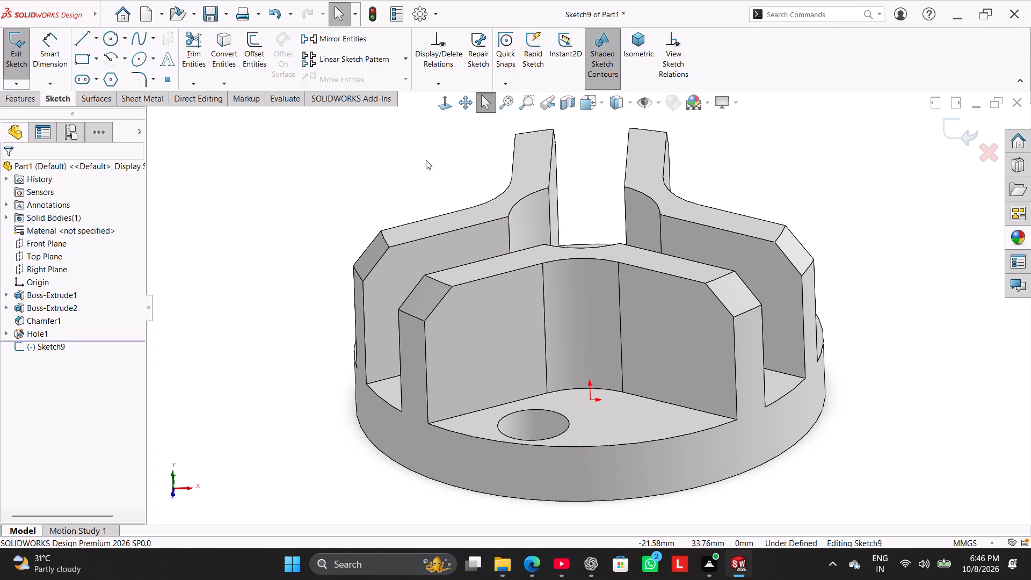
left_click(443, 111)
left_click(280, 274)
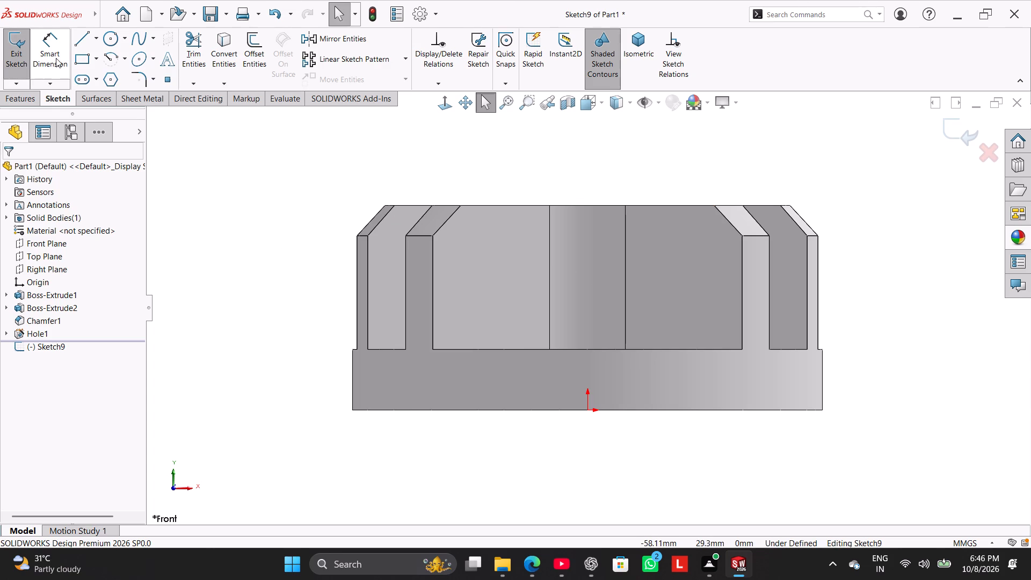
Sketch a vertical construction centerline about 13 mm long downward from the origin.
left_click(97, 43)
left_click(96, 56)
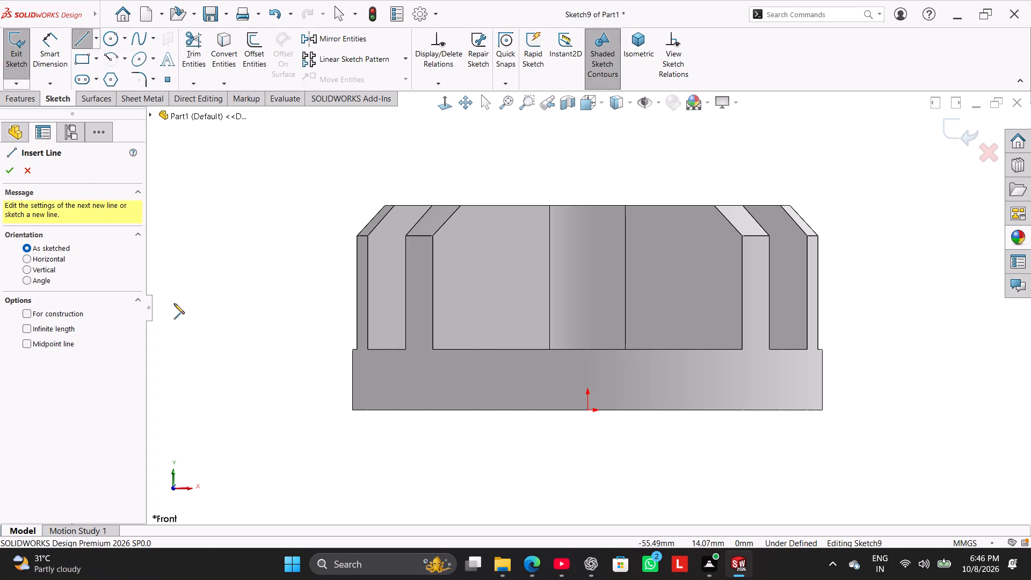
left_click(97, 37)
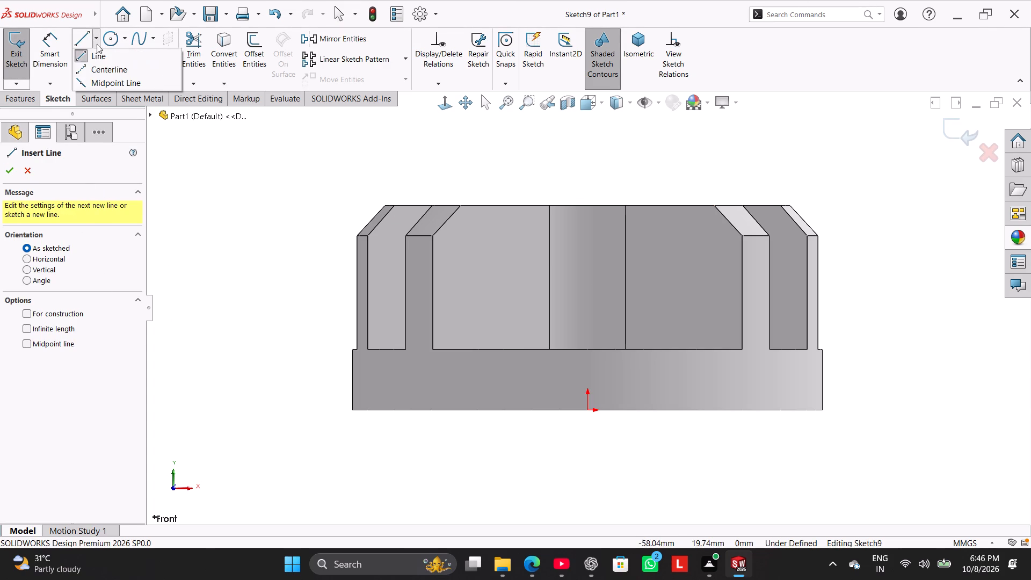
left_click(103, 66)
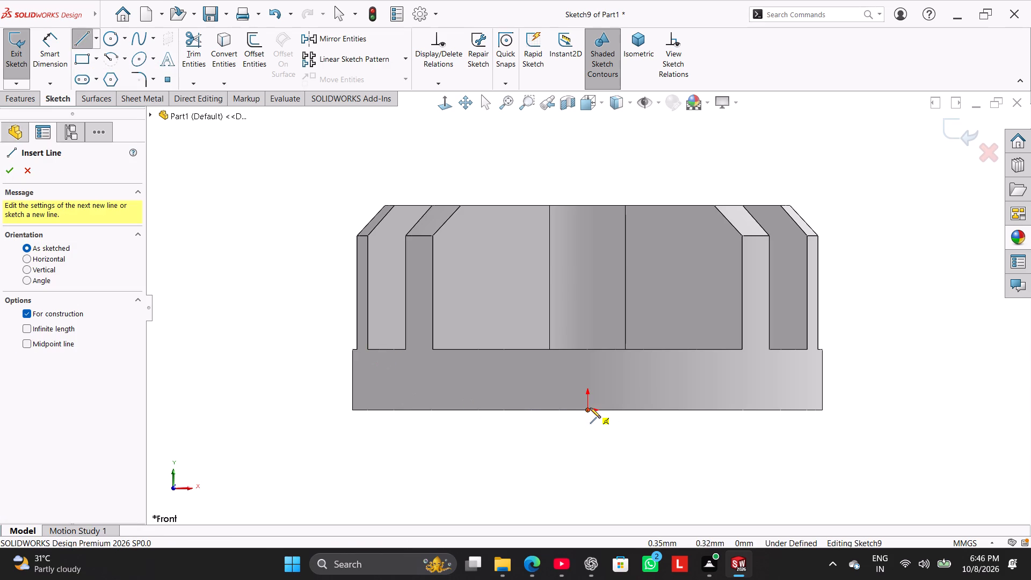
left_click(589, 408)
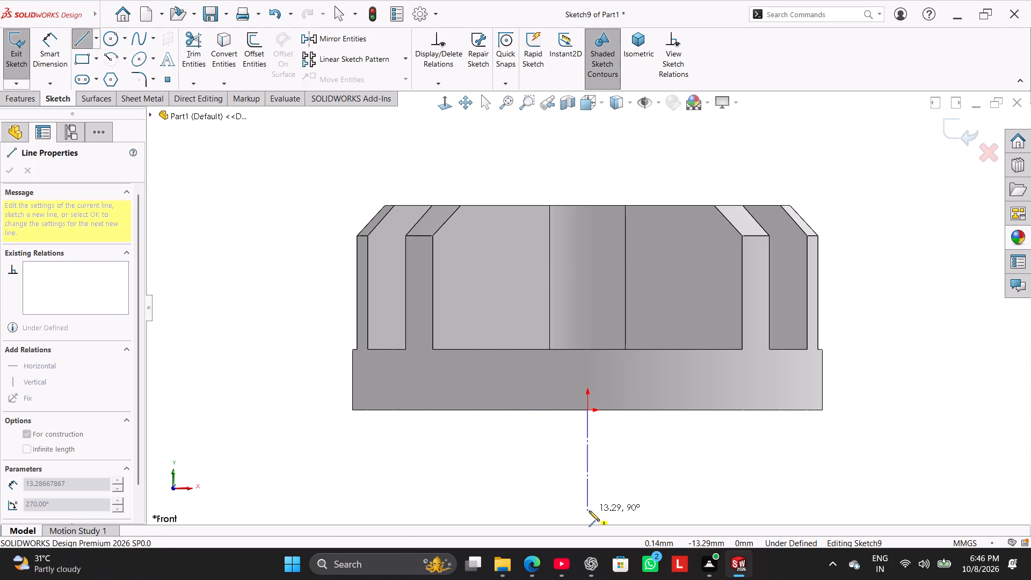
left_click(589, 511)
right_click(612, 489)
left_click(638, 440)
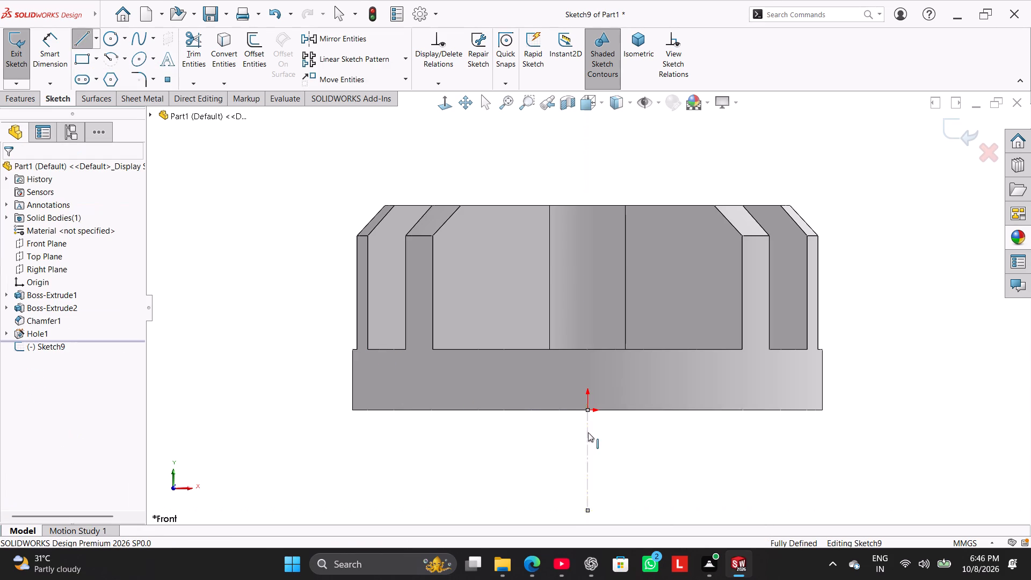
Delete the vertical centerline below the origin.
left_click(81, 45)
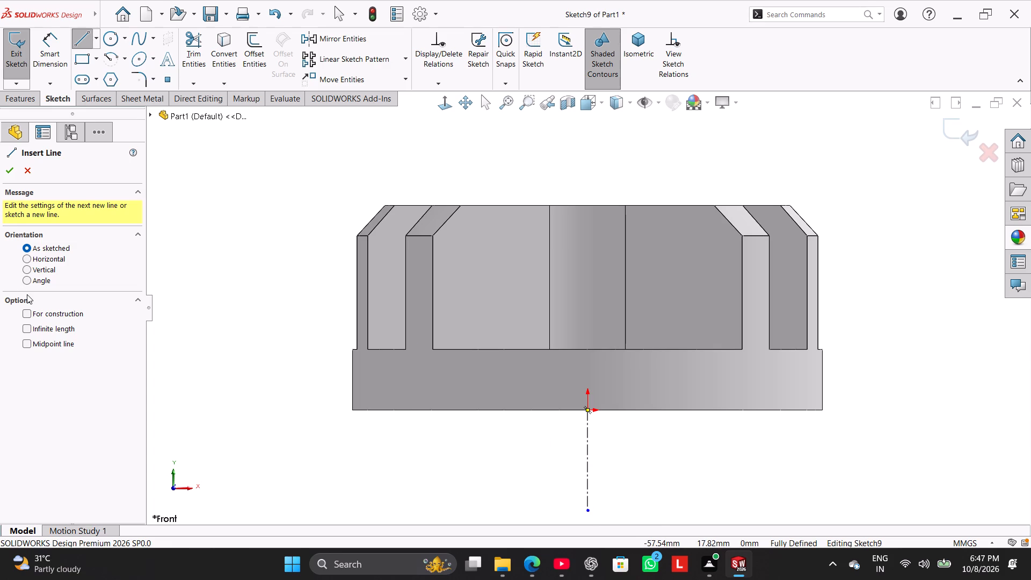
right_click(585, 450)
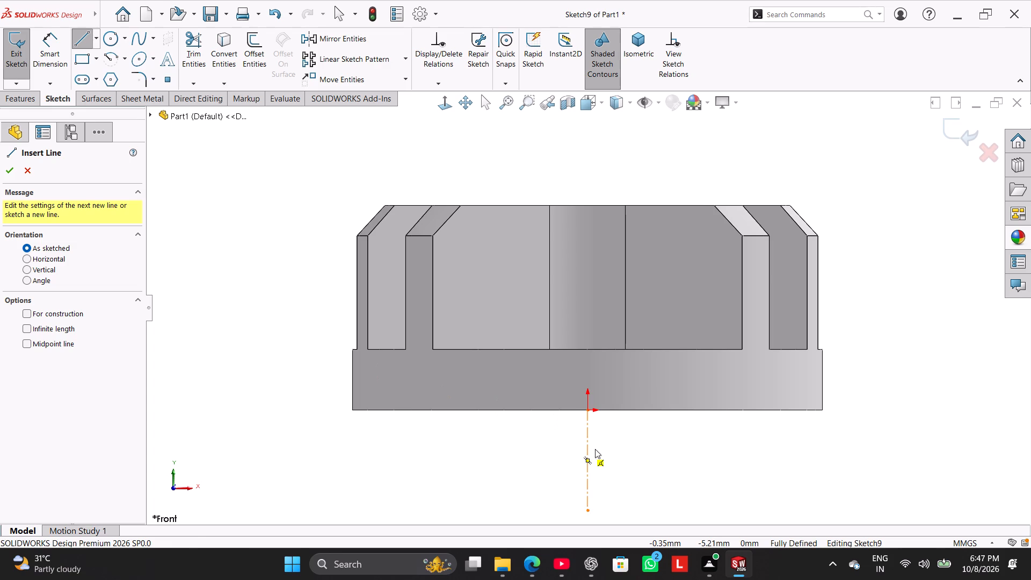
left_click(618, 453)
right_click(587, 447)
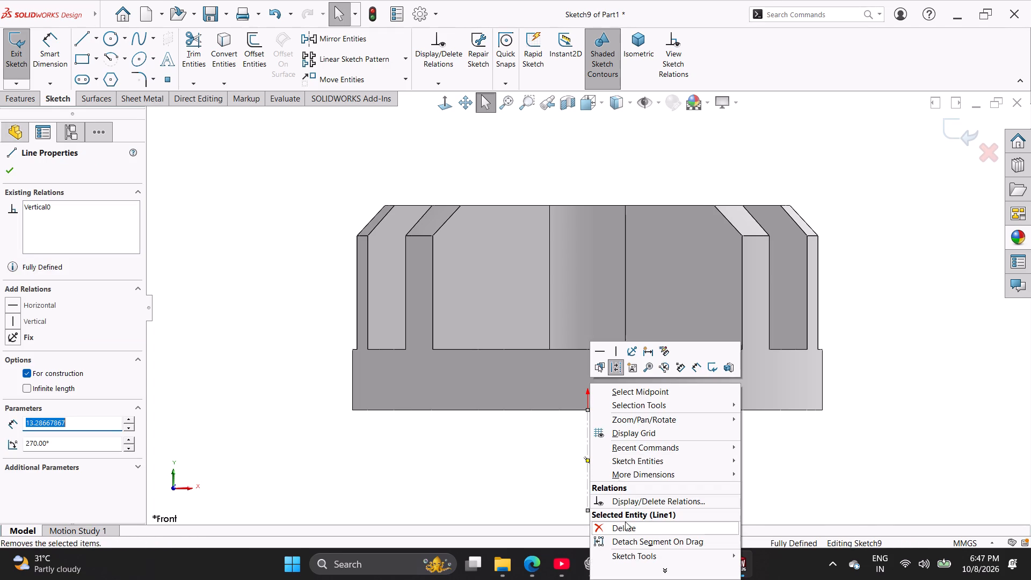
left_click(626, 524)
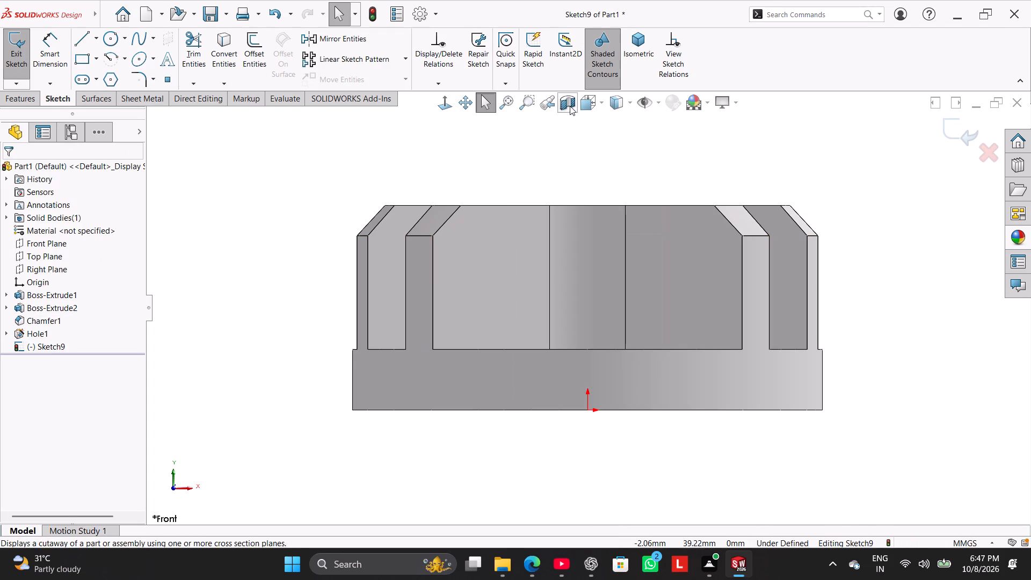
Section the part along the Right Plane offset by -6 mm and examine the counterbore cut face-on and from several angles.
left_click(569, 105)
middle_click_drag(629, 275, 529, 278)
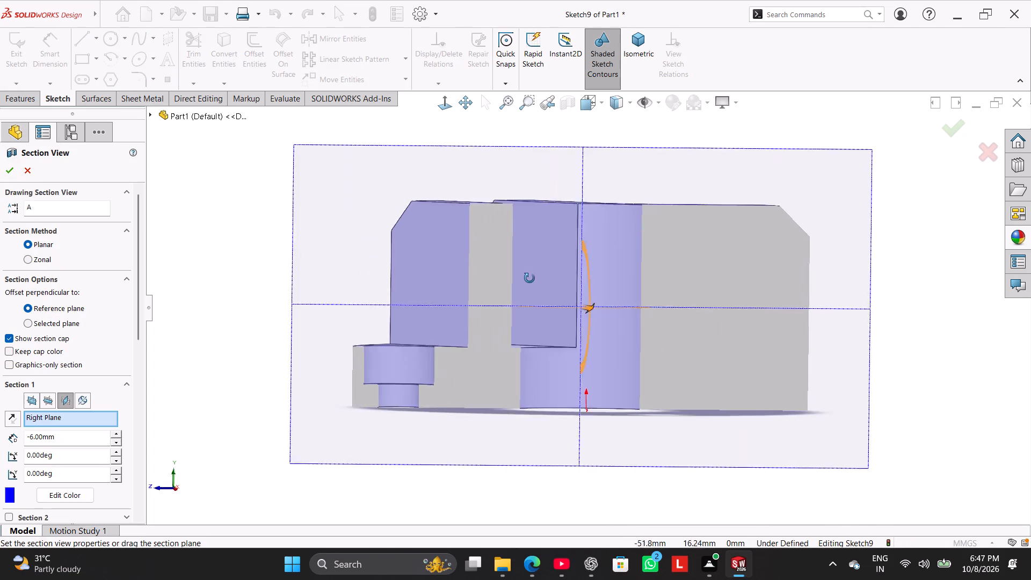
middle_click_drag(529, 278, 507, 289)
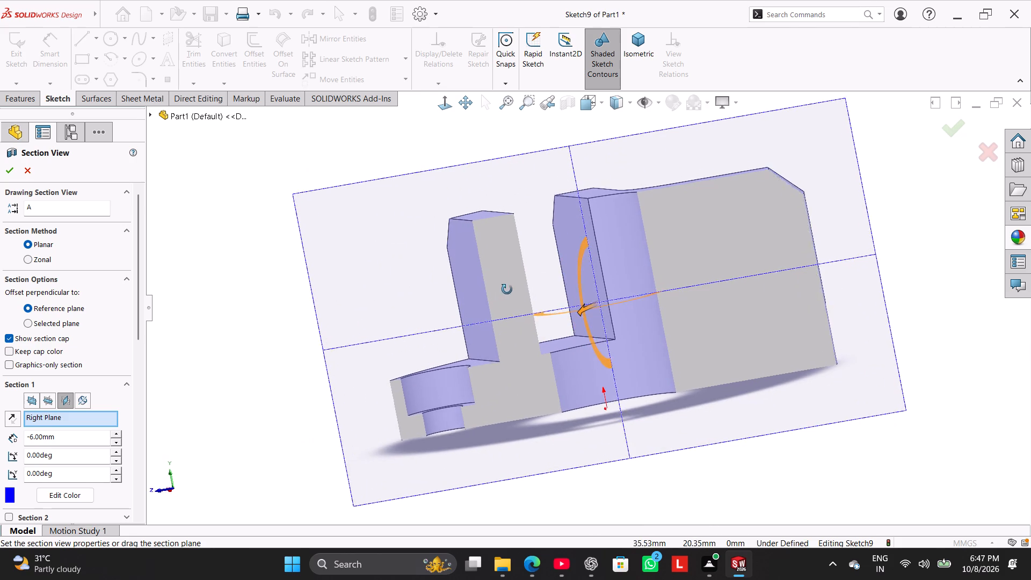
middle_click_drag(507, 289, 515, 287)
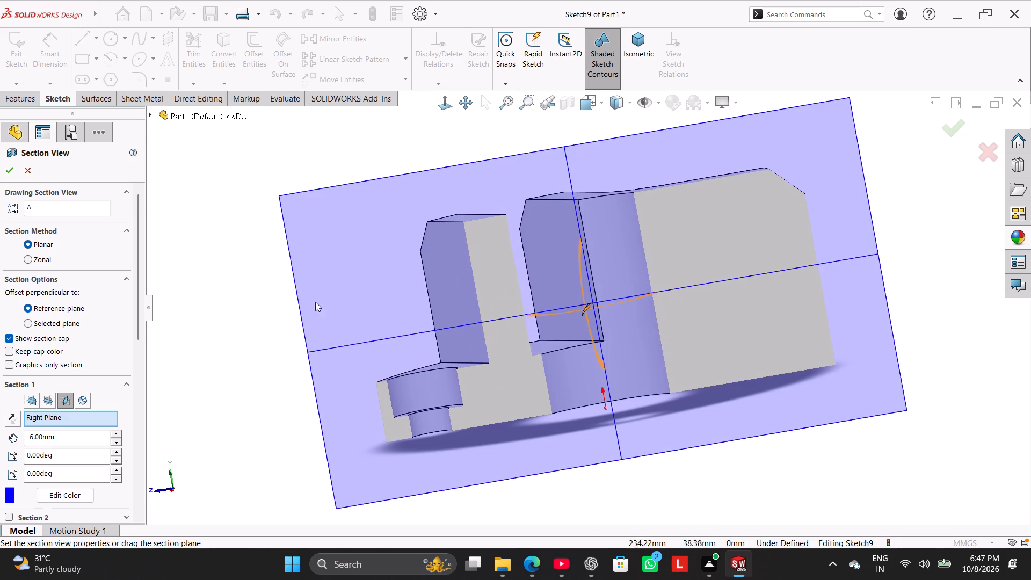
left_click(440, 101)
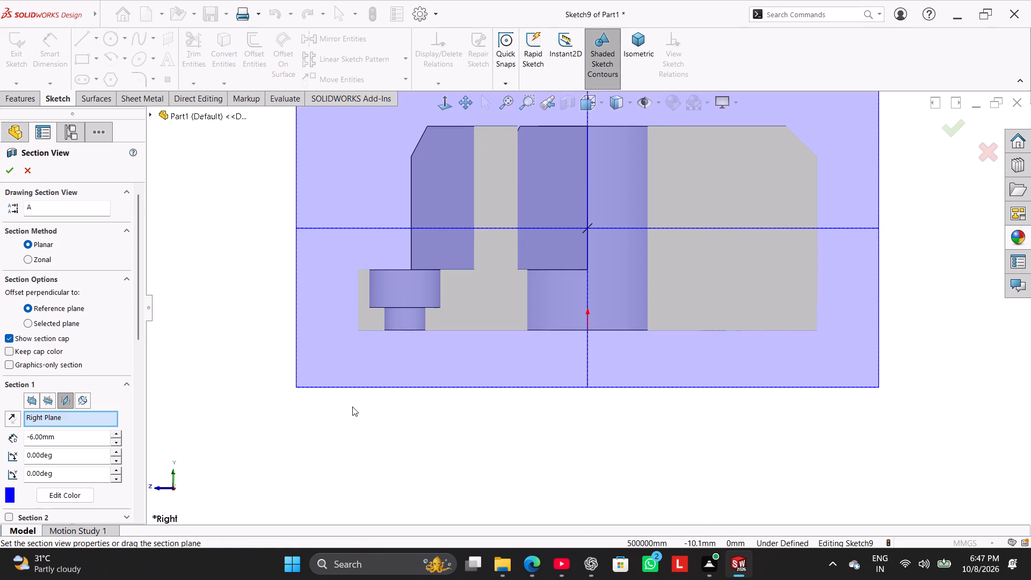
middle_click_drag(299, 353, 360, 499)
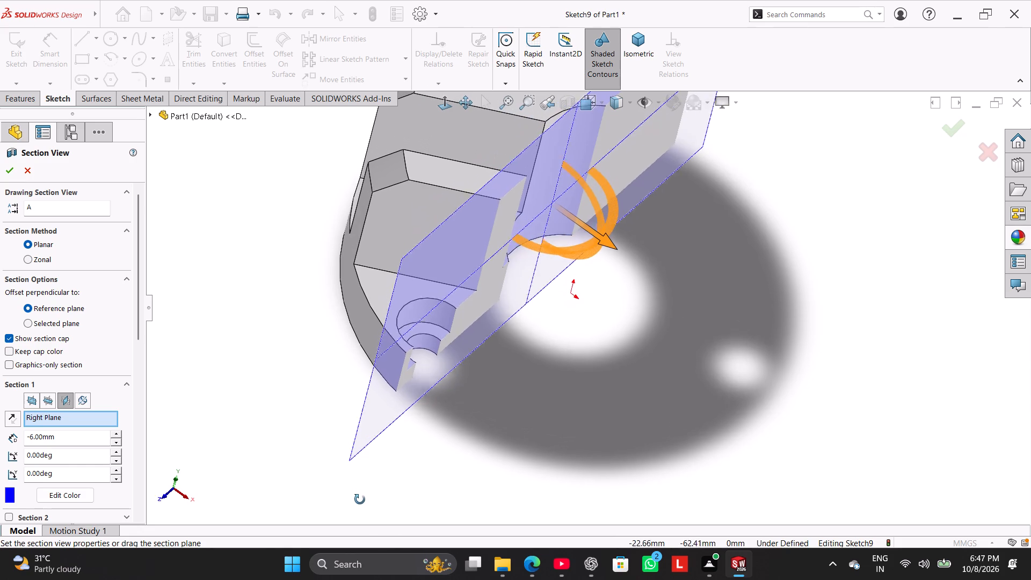
middle_click_drag(360, 499, 360, 508)
scroll(431, 429, "up", 2)
middle_click_drag(226, 401, 245, 425)
Switch the section to the Front Plane at 0 mm offset, examine the cut profile face-on and at an angle, and close the section view.
left_click(28, 396)
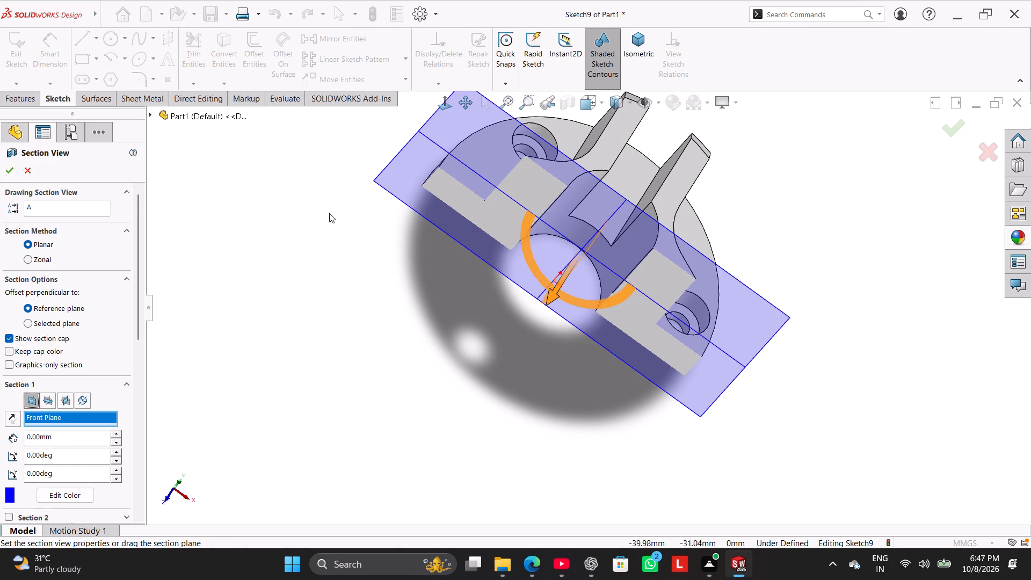
left_click(441, 104)
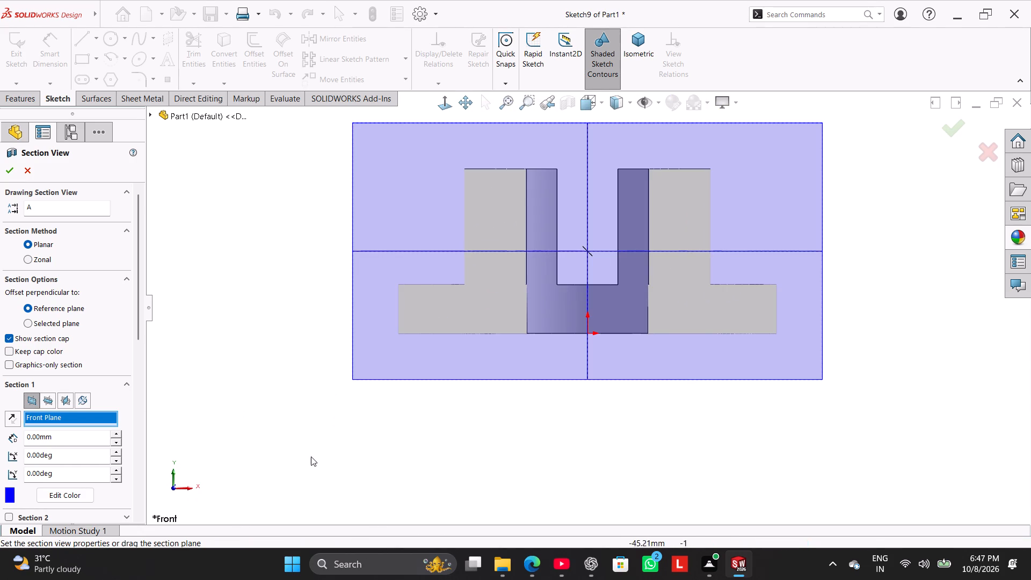
left_click(311, 459)
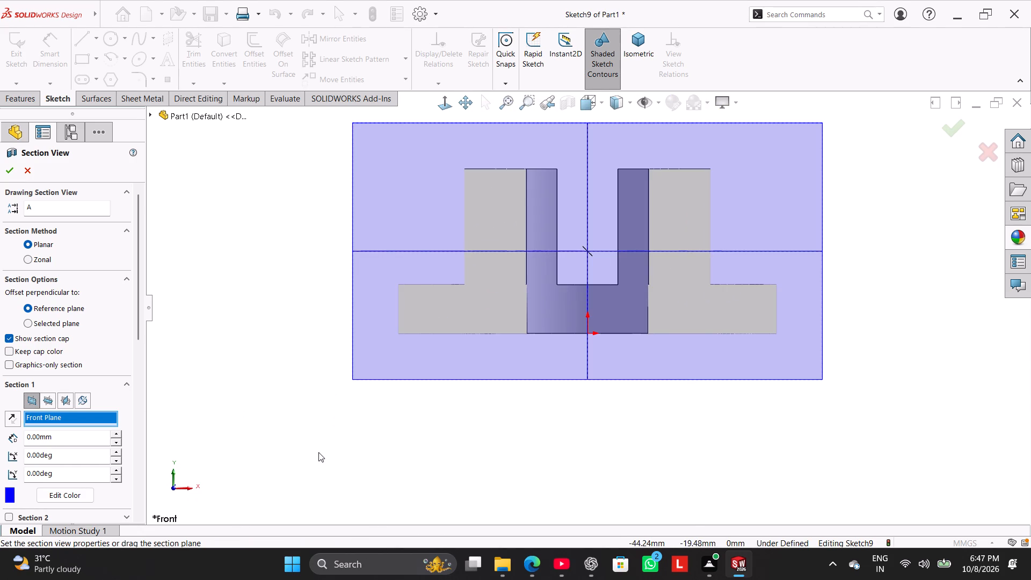
left_click(13, 171)
left_click(238, 325)
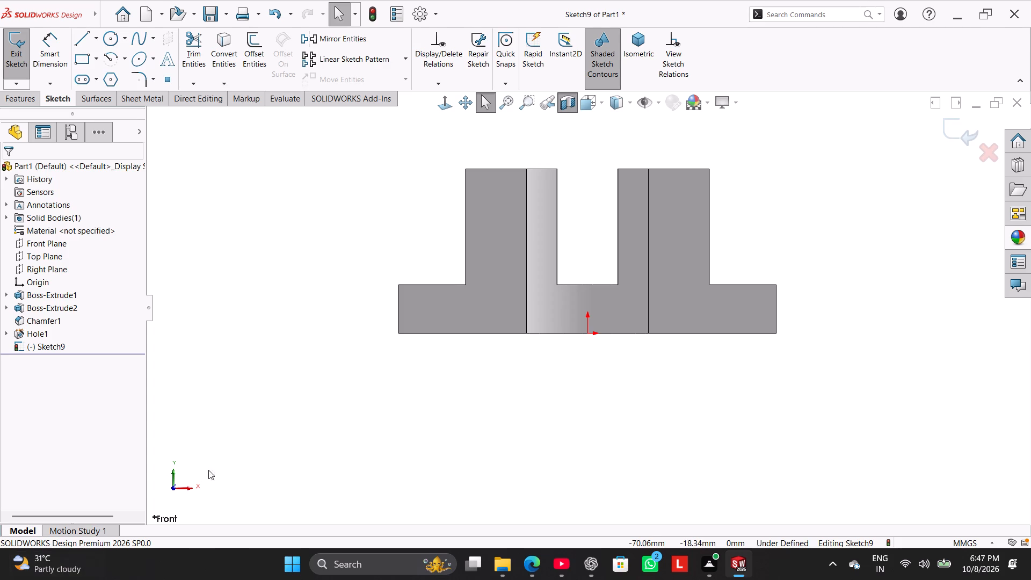
middle_click_drag(334, 295, 340, 389)
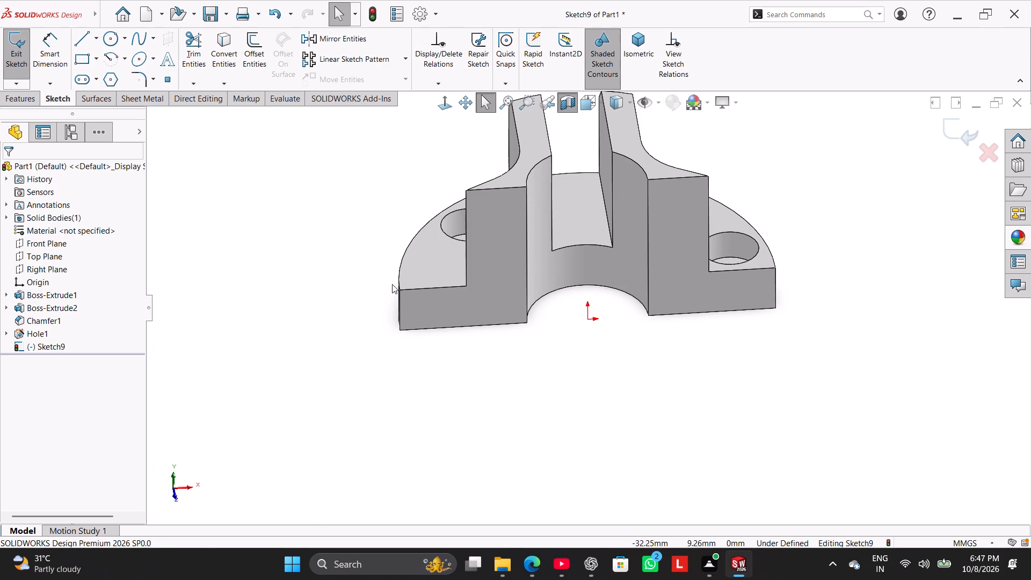
left_click(448, 110)
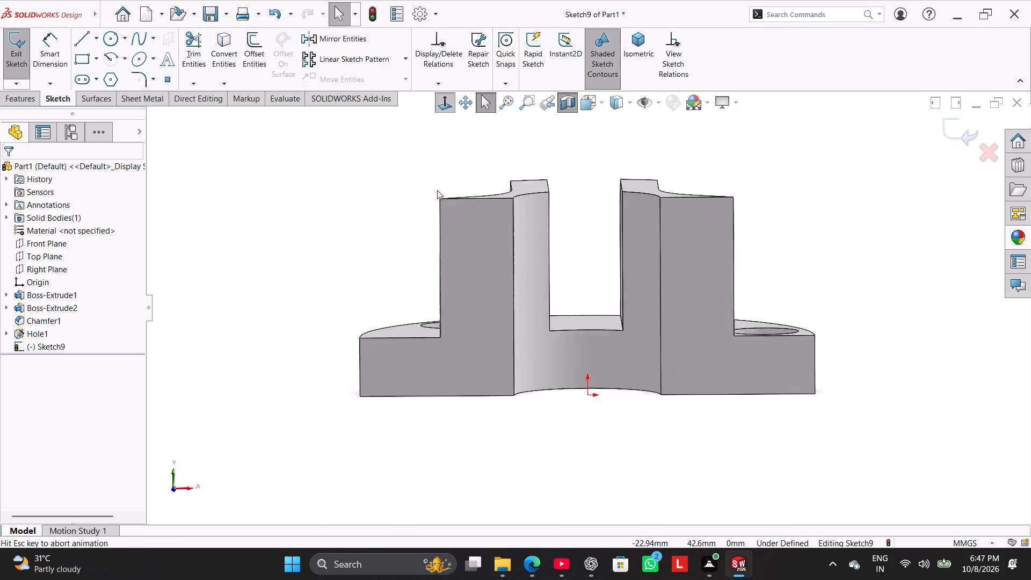
left_click(391, 454)
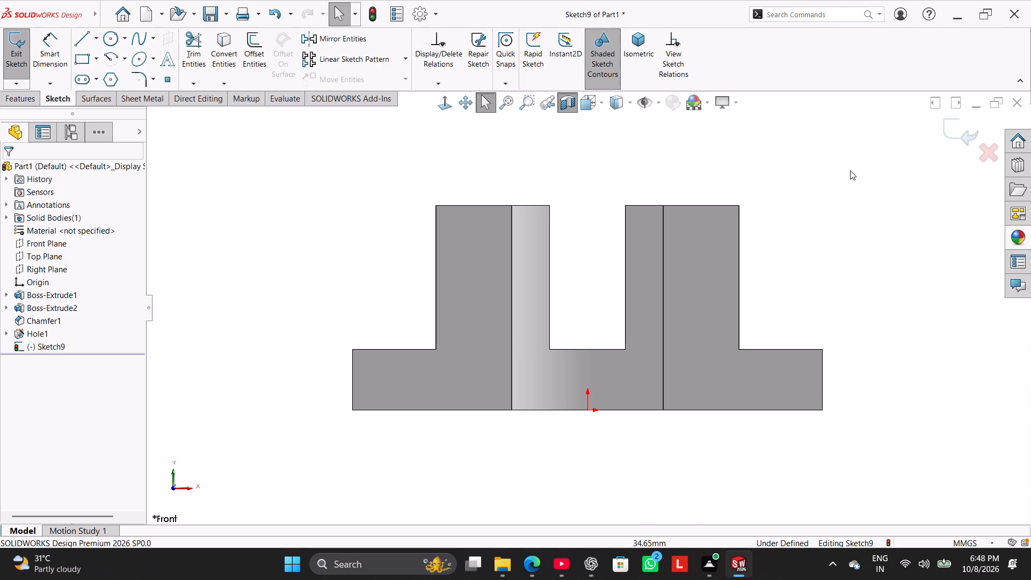
middle_click_drag(850, 170, 840, 295)
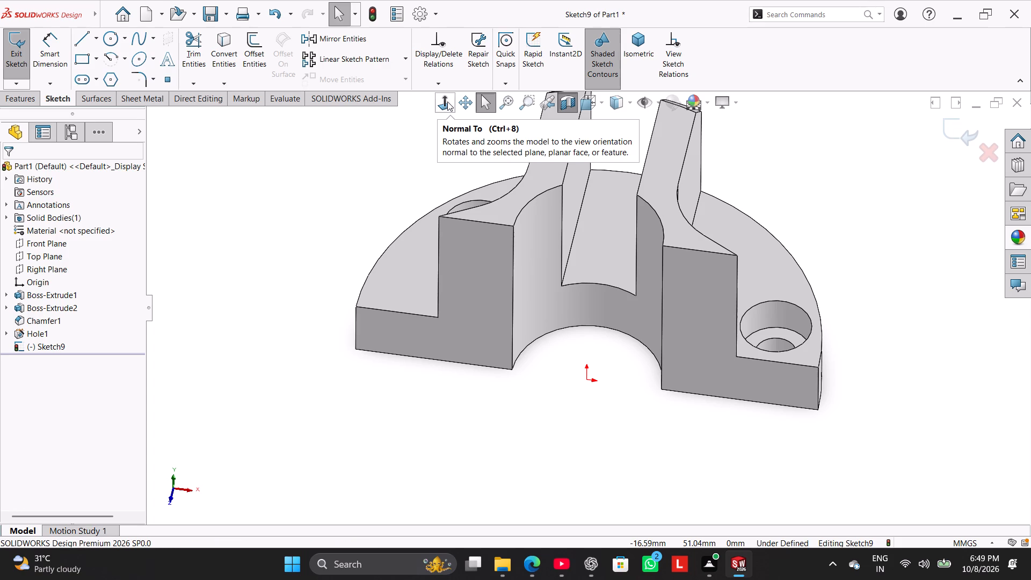
left_click(447, 102)
left_click(284, 206)
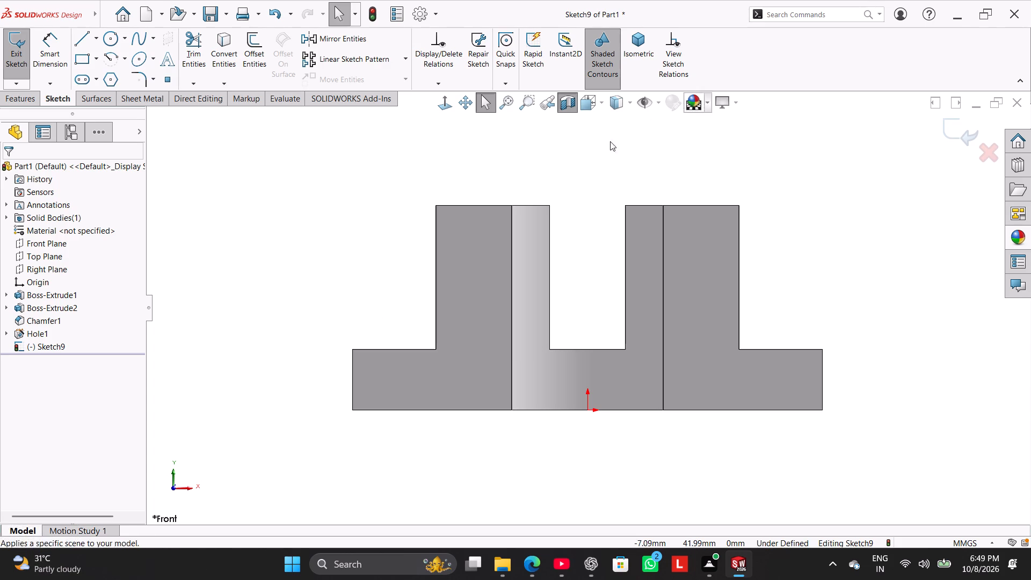
left_click(572, 93)
Section the part along the Right Plane at 0 mm offset, inspect the cut face-on and at an angle, and apply it.
middle_click_drag(542, 168, 642, 270)
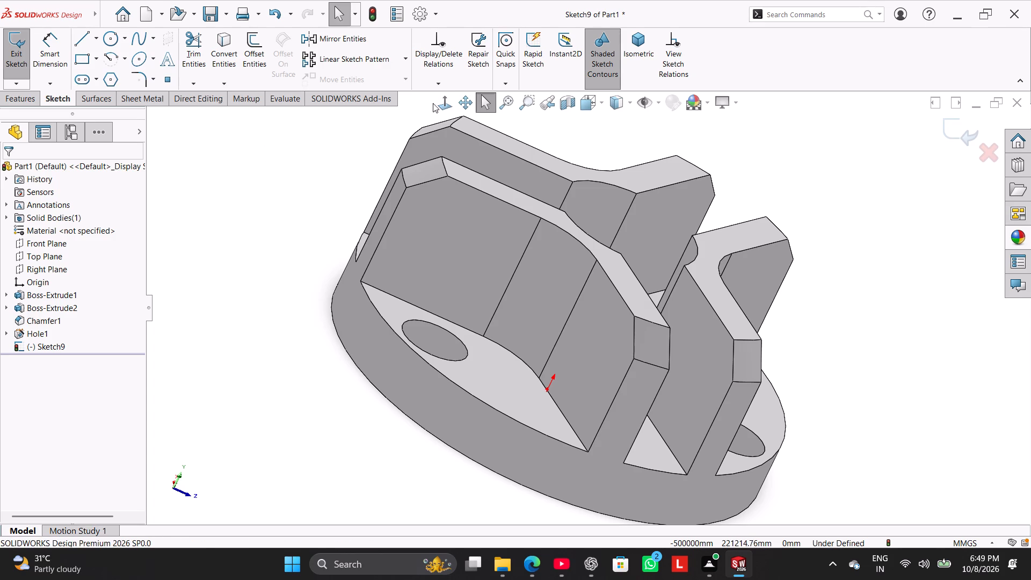
left_click(568, 105)
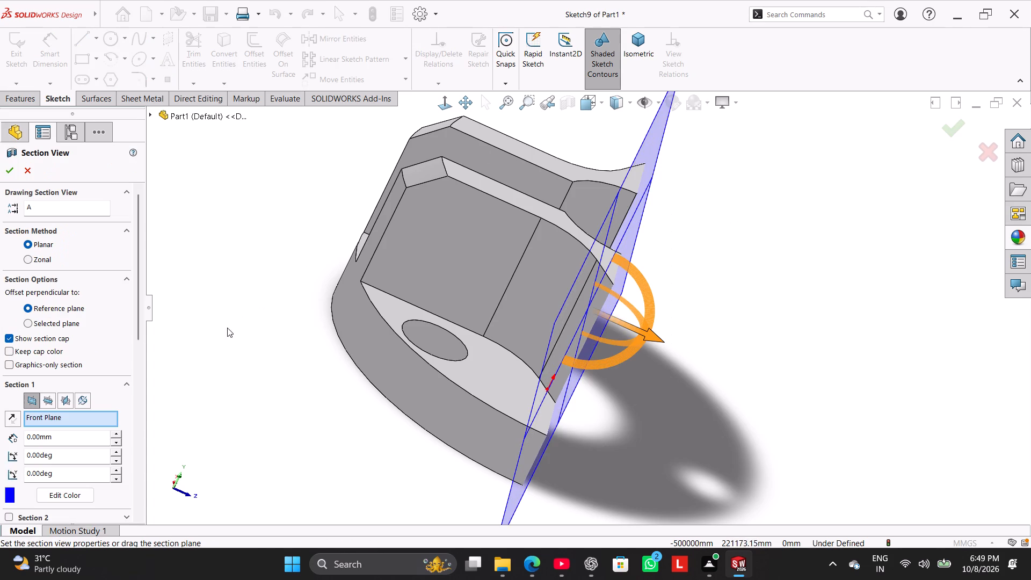
middle_click_drag(227, 329, 199, 379)
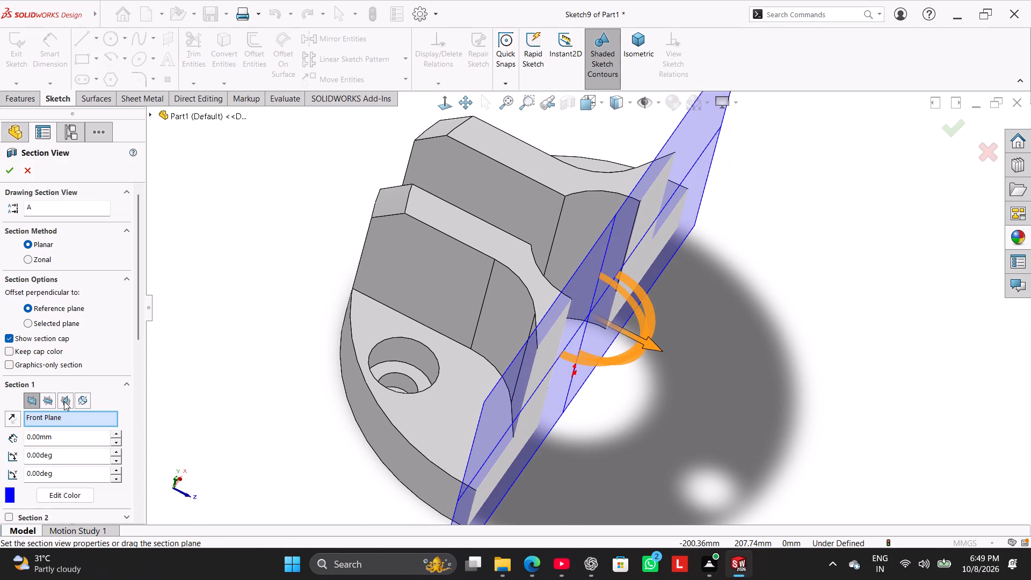
left_click(64, 401)
middle_click_drag(270, 396, 255, 435)
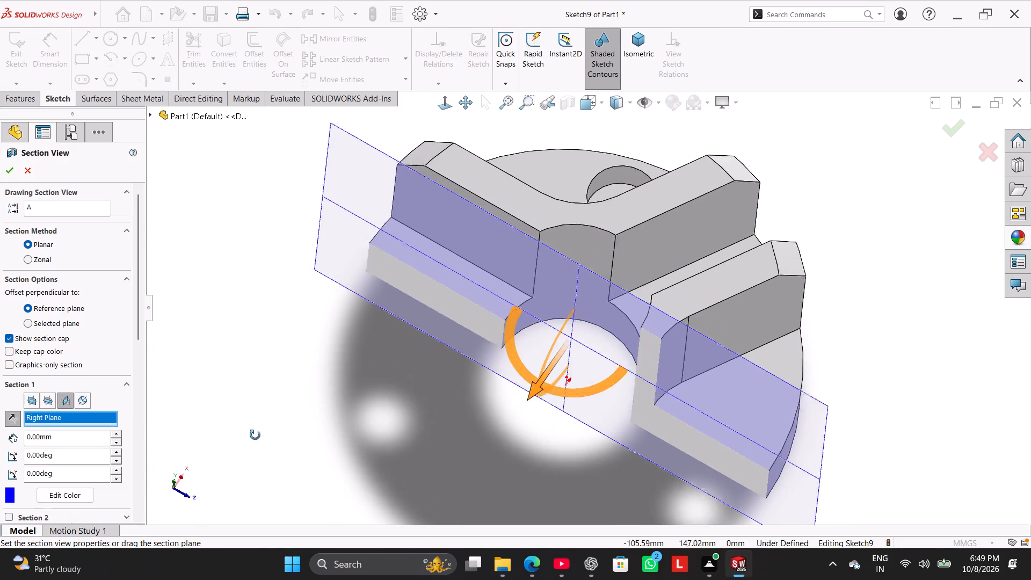
middle_click_drag(255, 435, 244, 450)
left_click(438, 106)
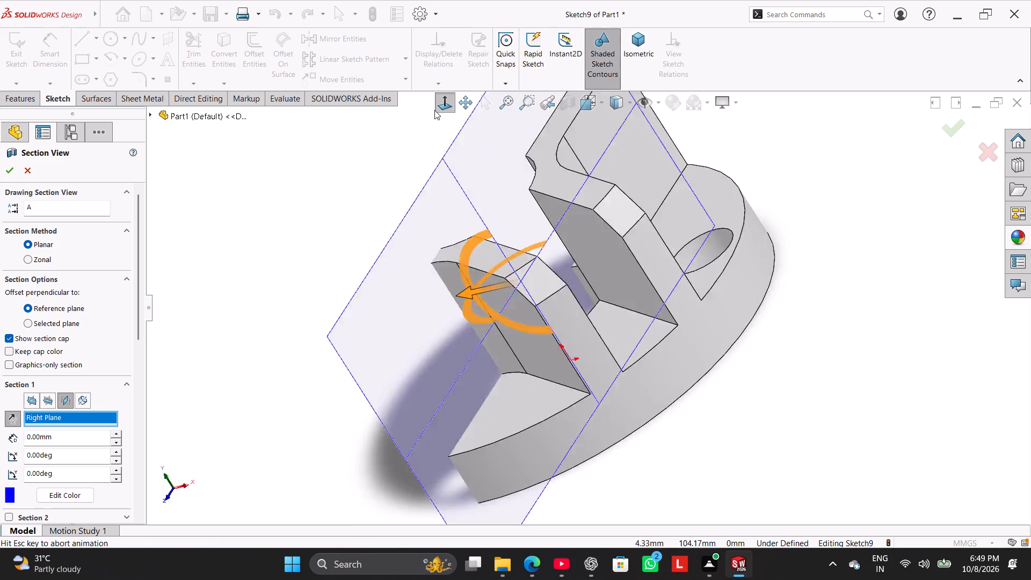
left_click(438, 106)
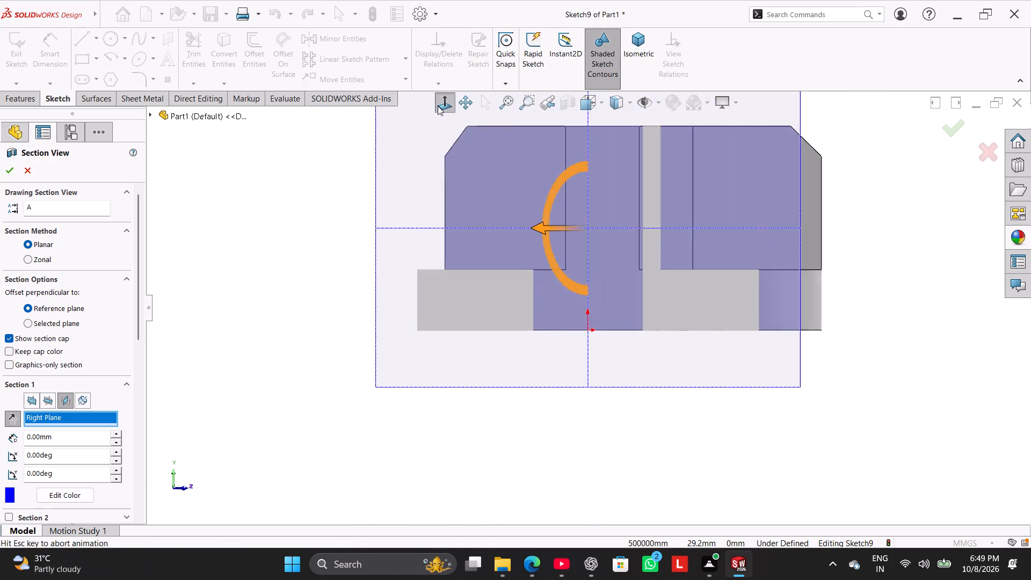
left_click(472, 465)
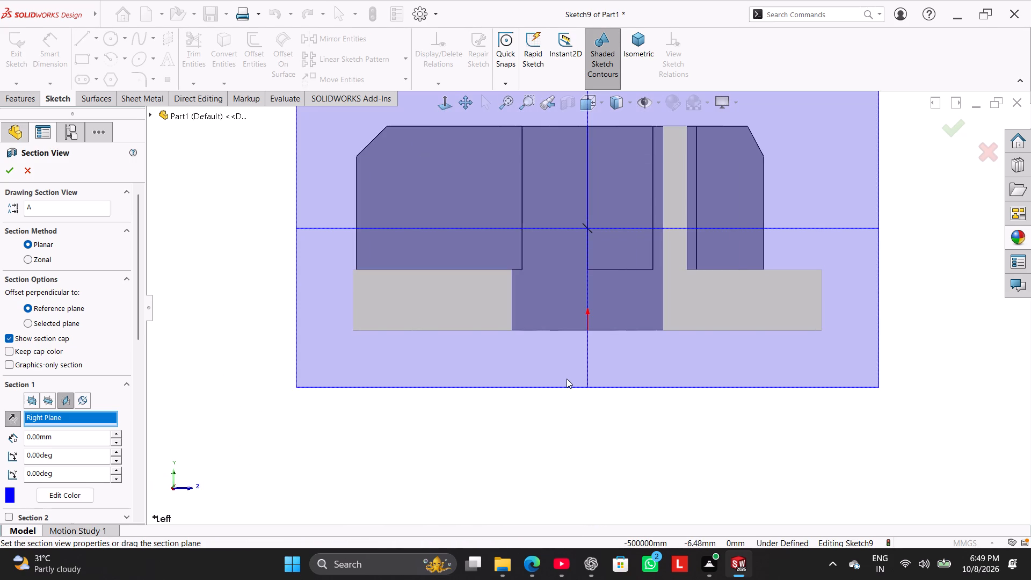
middle_click_drag(568, 385, 579, 361)
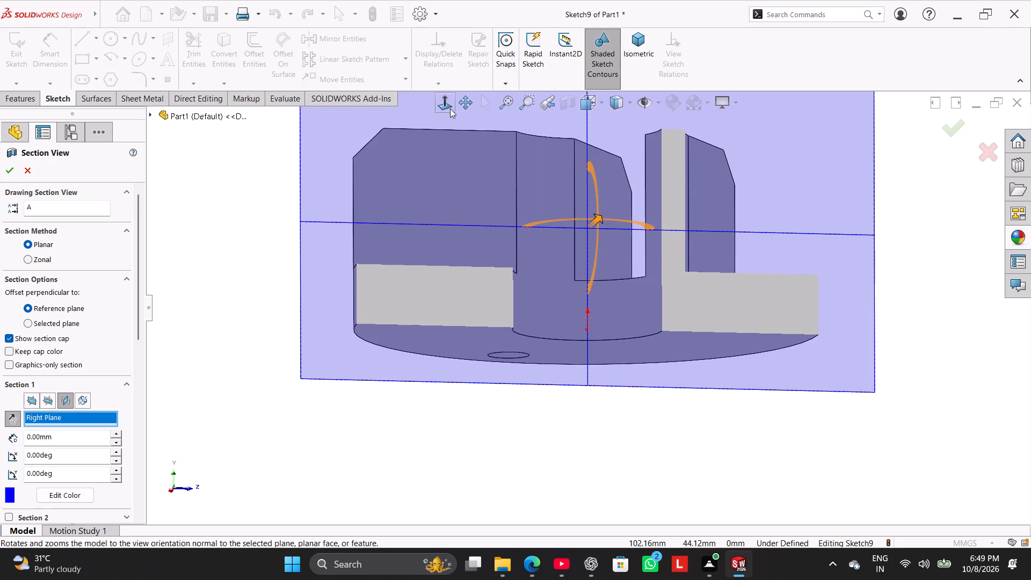
left_click(444, 103)
left_click(445, 98)
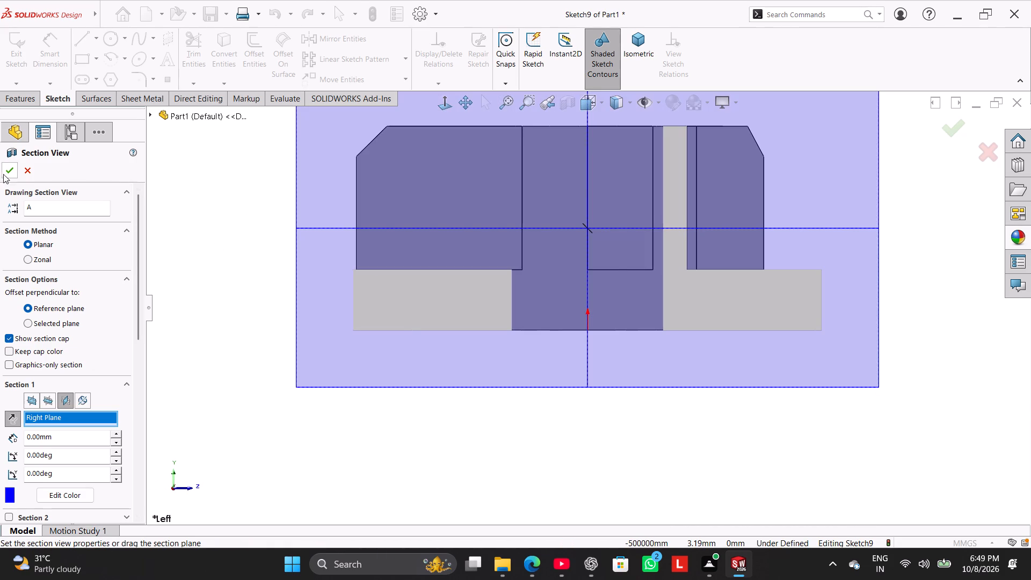
left_click(6, 172)
Examine the Right Plane section at an angle and from the front and back, and return to a face-on view of the cut.
left_click(311, 399)
middle_click_drag(661, 159, 659, 201)
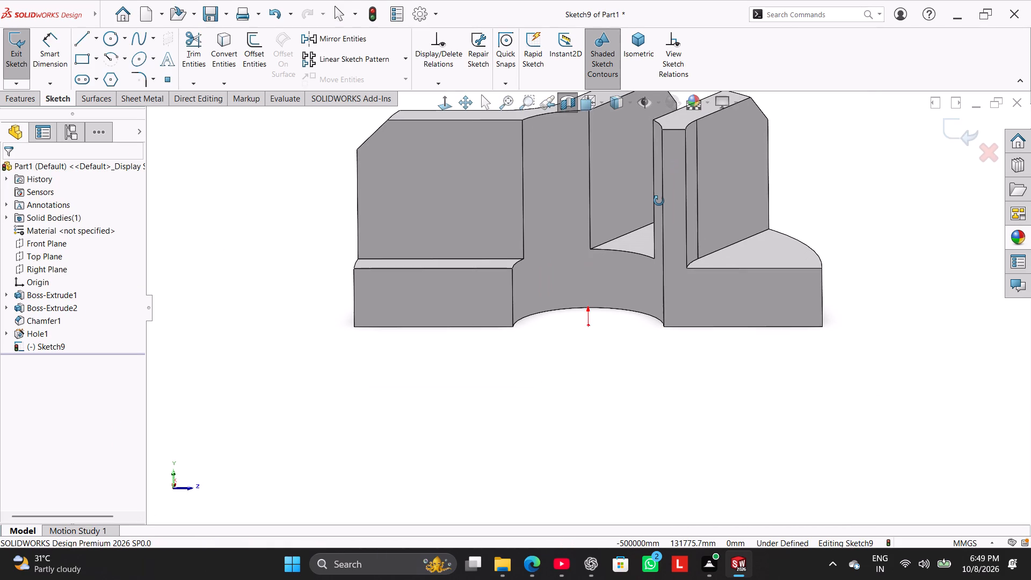
middle_click_drag(659, 201, 667, 217)
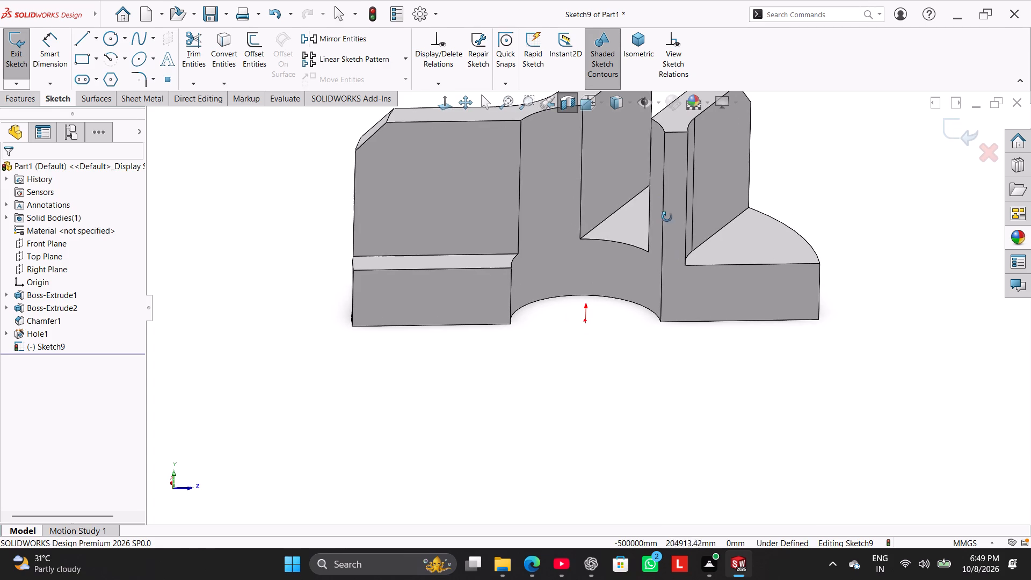
middle_click_drag(667, 217, 667, 215)
left_click(449, 99)
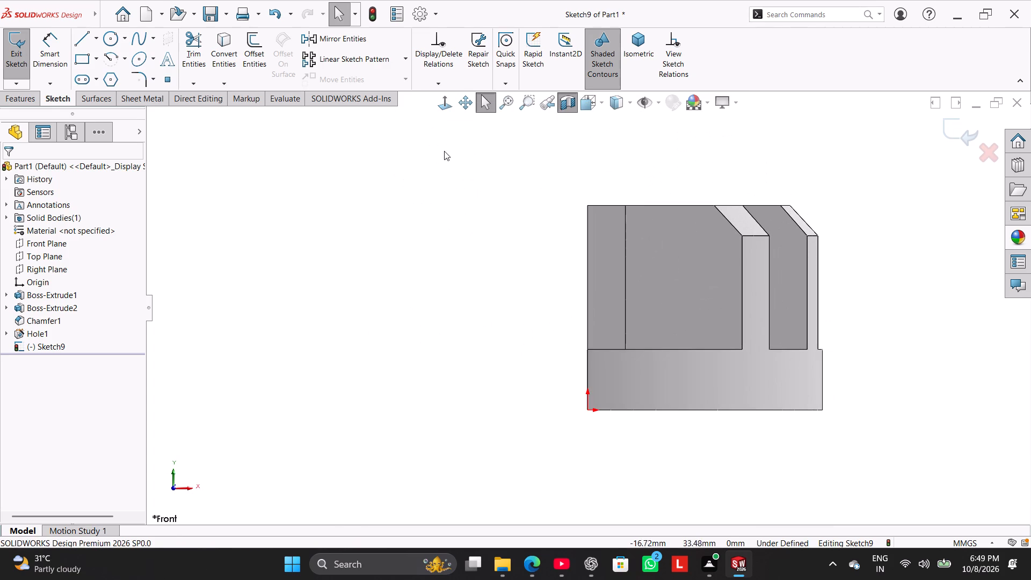
left_click(451, 103)
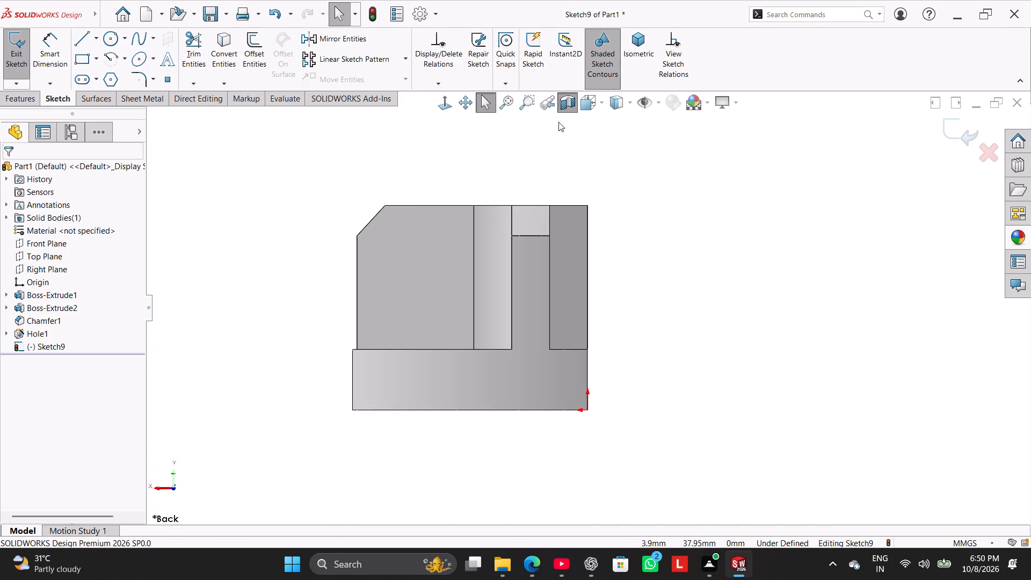
left_click(564, 105)
left_click(565, 104)
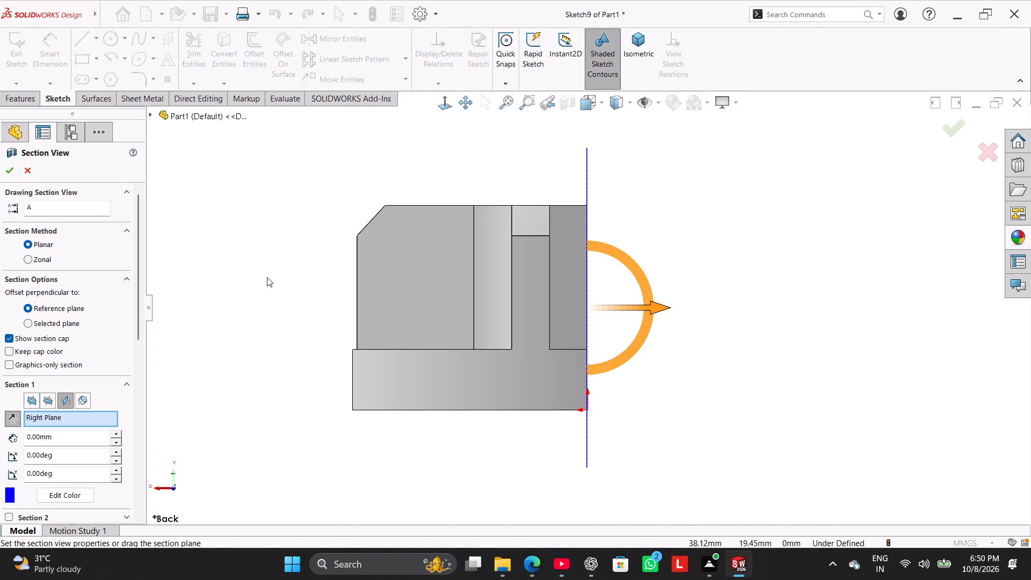
left_click(449, 105)
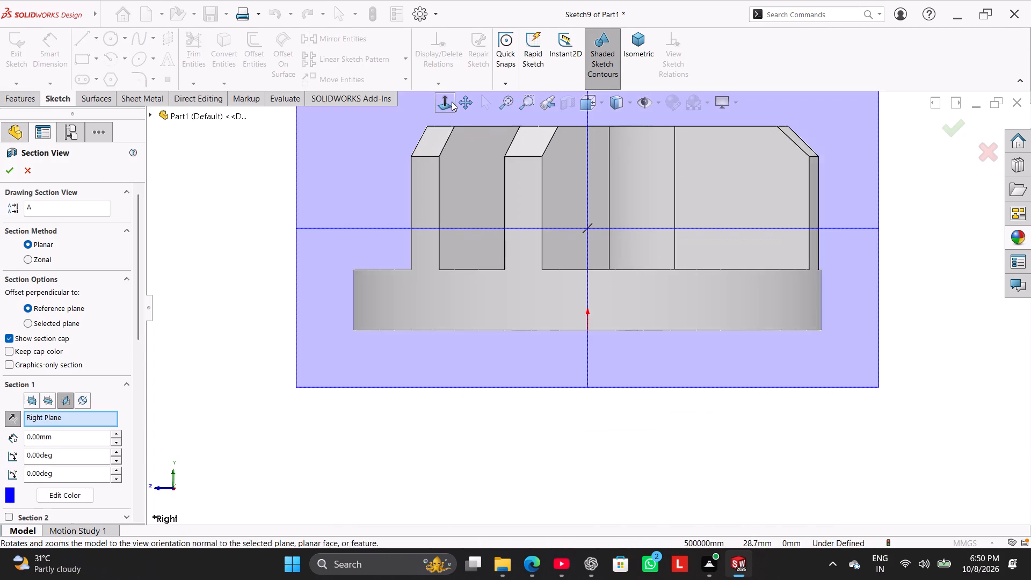
left_click(452, 102)
scroll(510, 198, "up", 2)
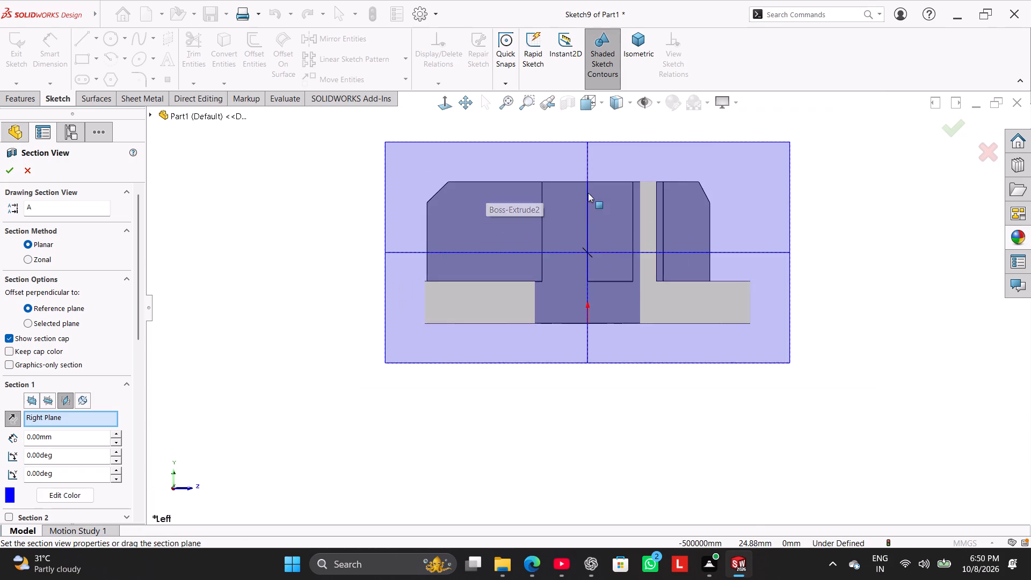
scroll(588, 193, "down", 2)
scroll(586, 186, "up", 2)
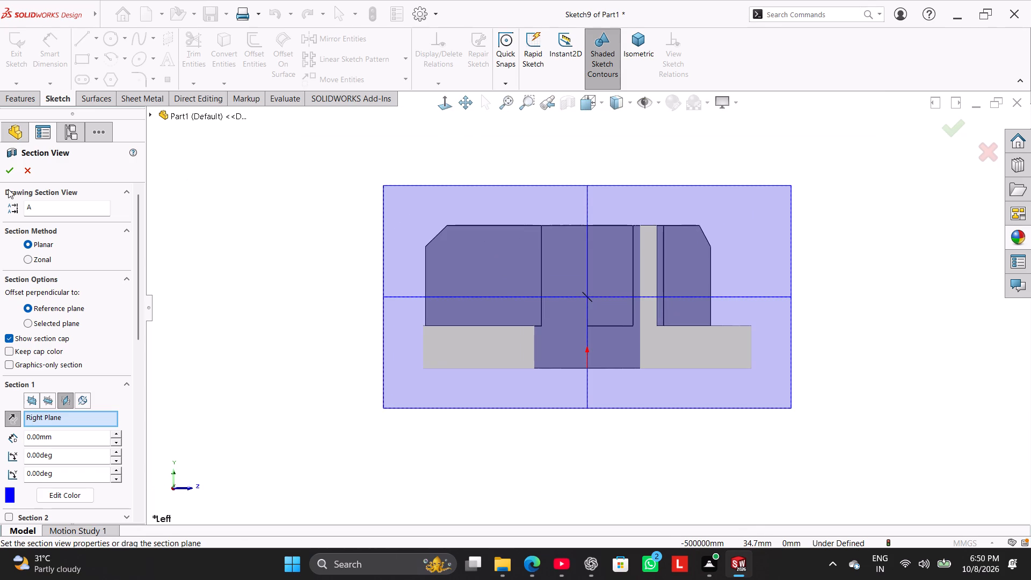
left_click(8, 173)
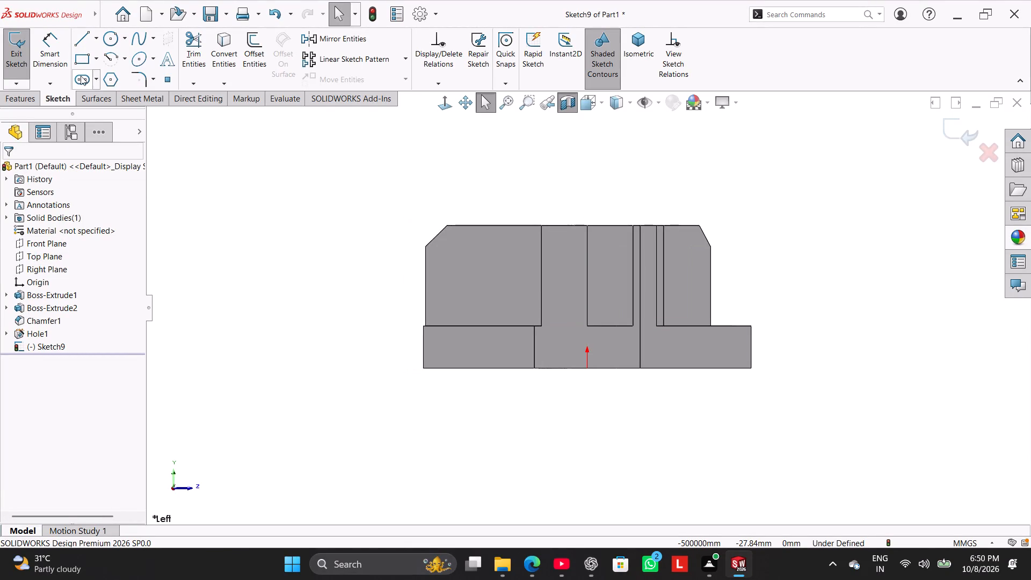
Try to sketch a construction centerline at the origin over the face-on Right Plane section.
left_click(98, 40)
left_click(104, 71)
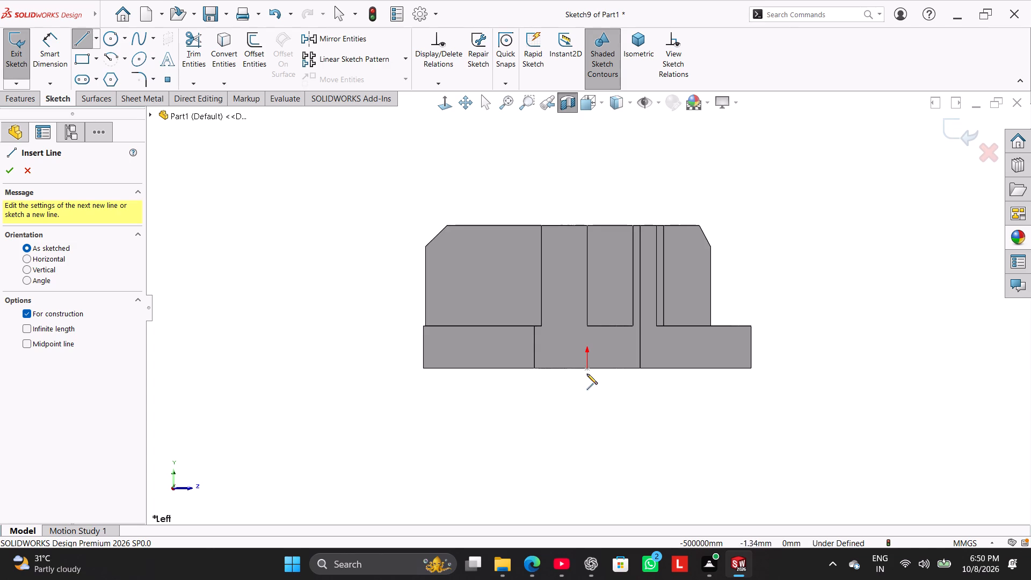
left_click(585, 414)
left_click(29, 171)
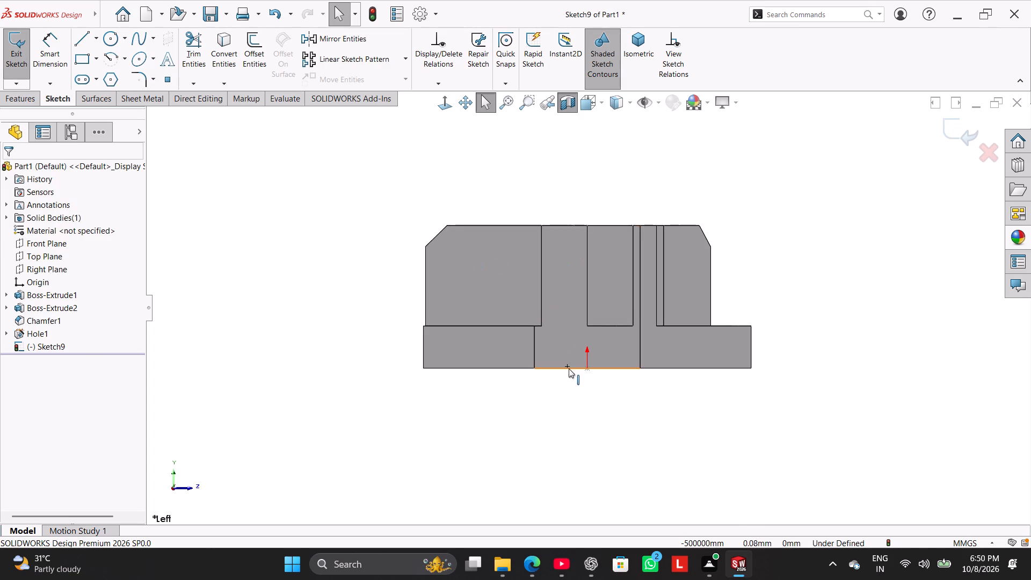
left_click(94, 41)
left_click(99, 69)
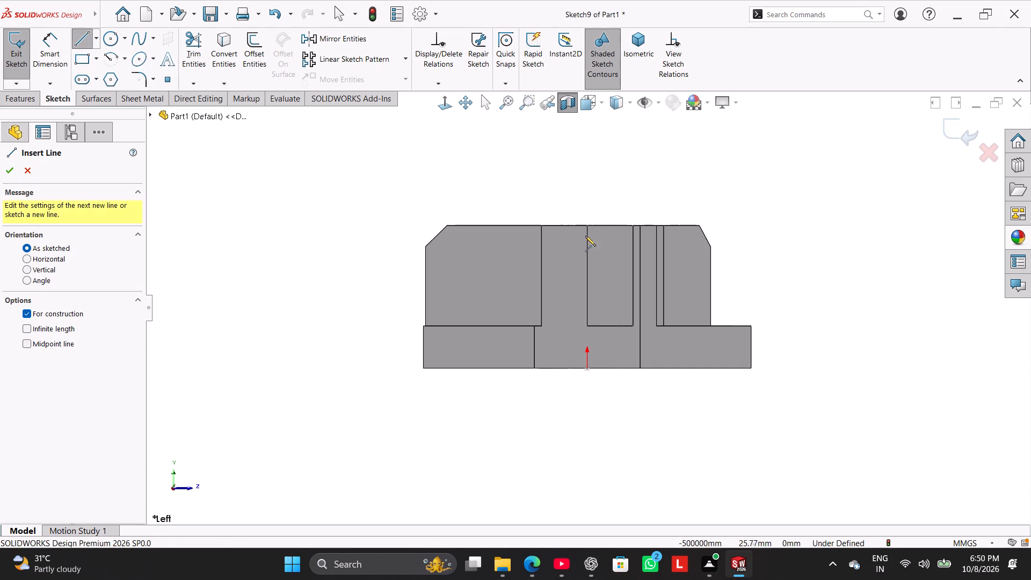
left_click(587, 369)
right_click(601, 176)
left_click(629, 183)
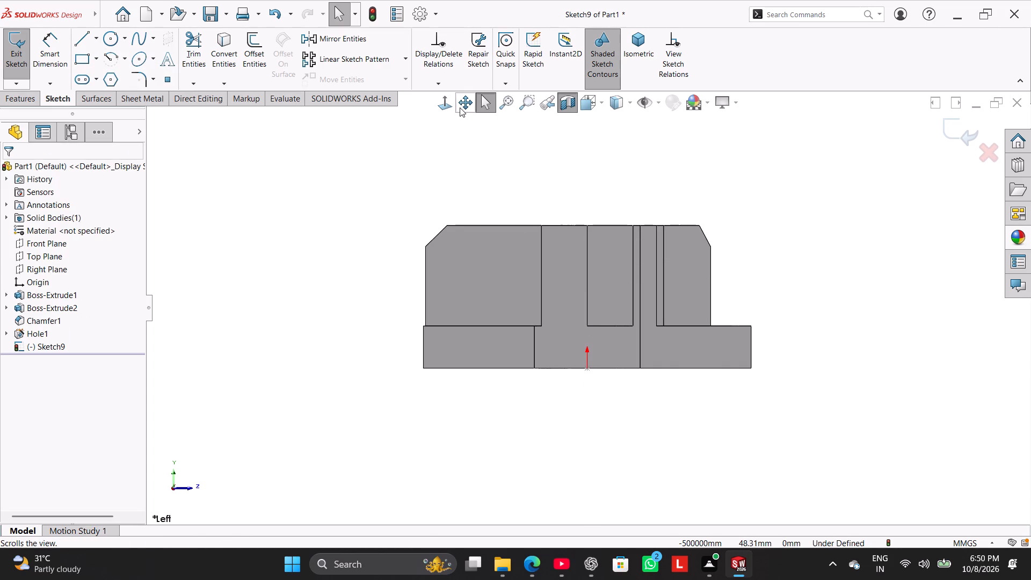
Check the sectioned part normal to the sketch plane and again face-on to the Right Plane cut.
left_click(453, 104)
left_click(448, 100)
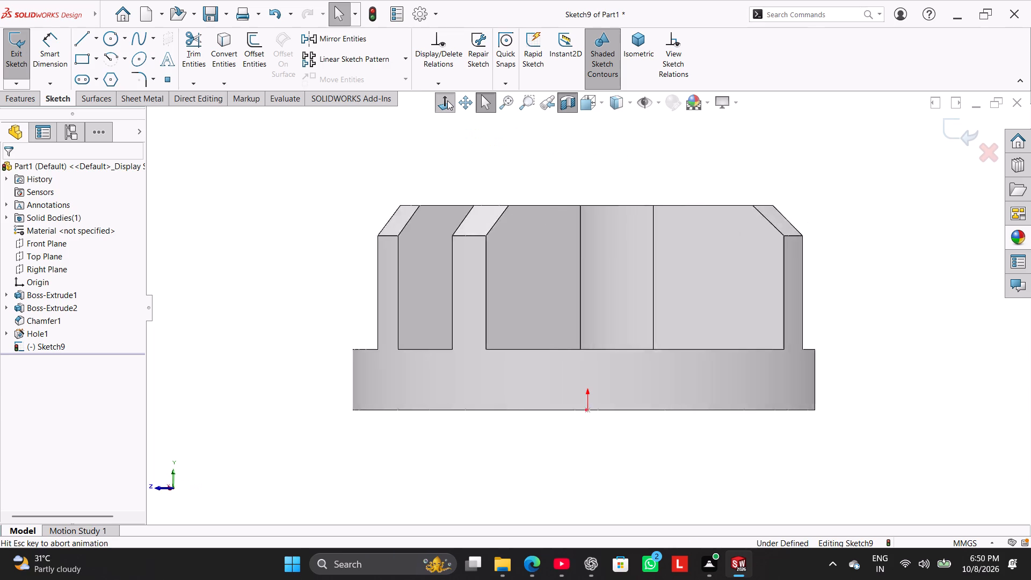
left_click(447, 100)
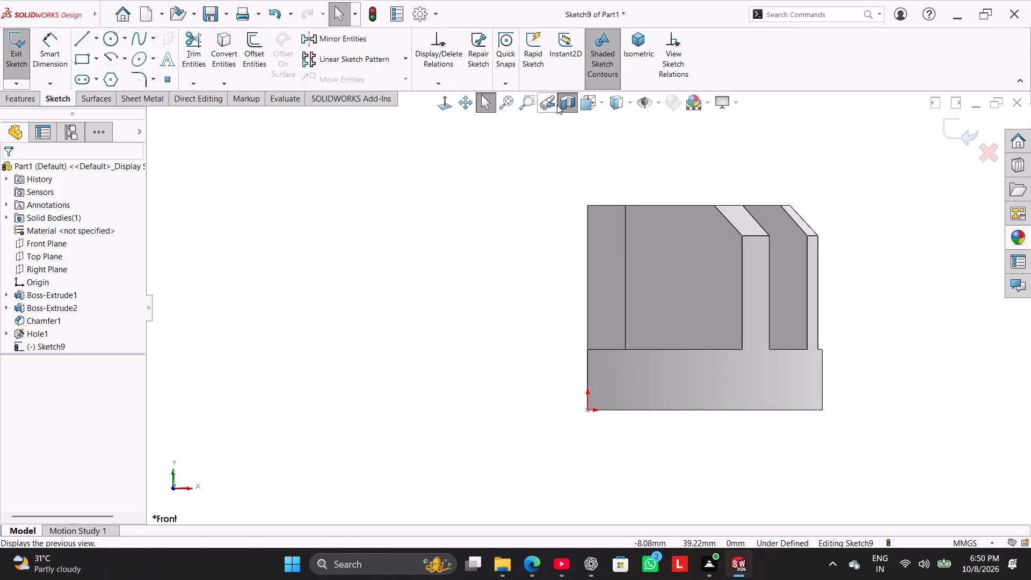
left_click(564, 102)
left_click(562, 106)
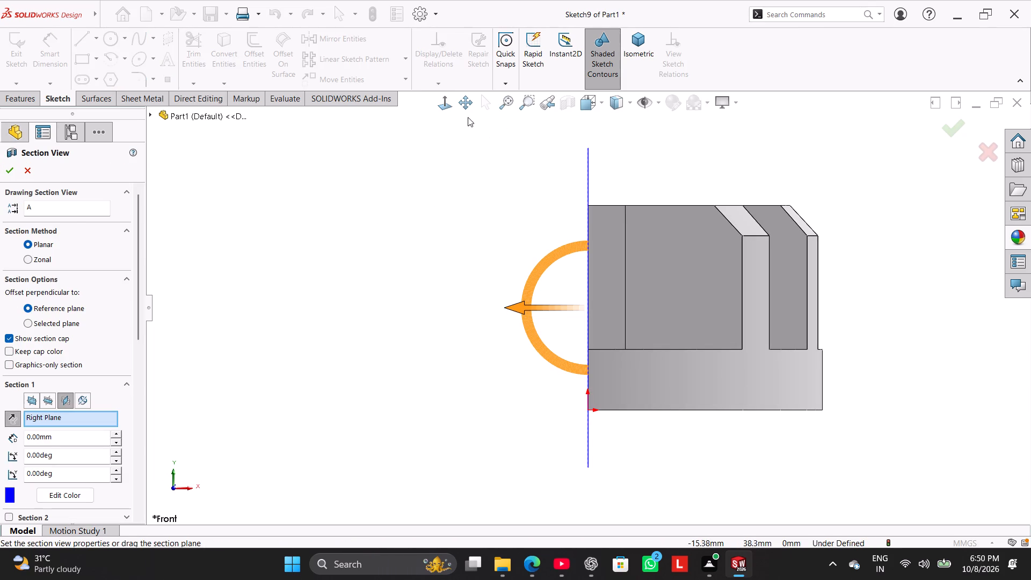
left_click(440, 97)
left_click(440, 99)
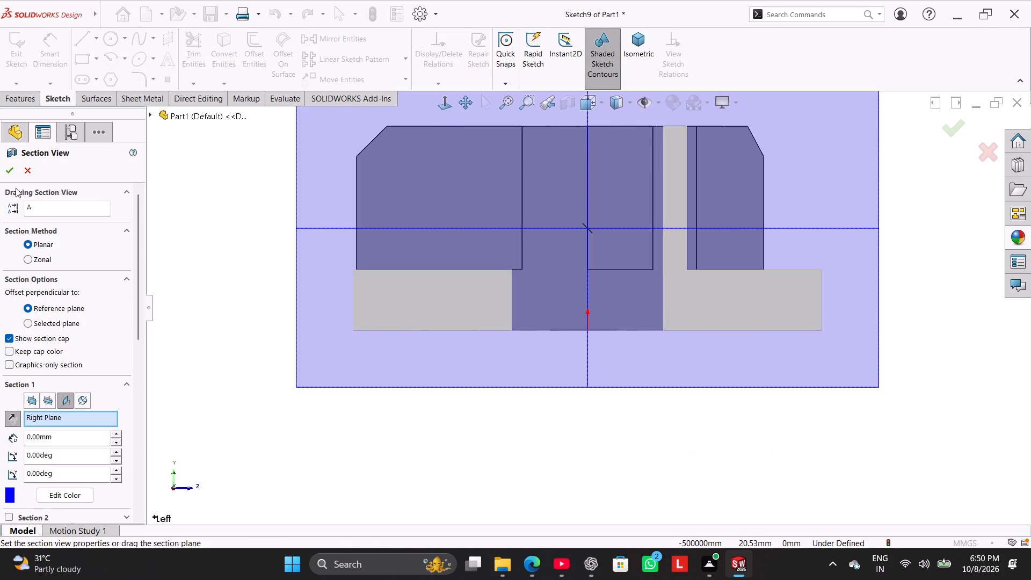
left_click(6, 177)
scroll(516, 182, "up", 1)
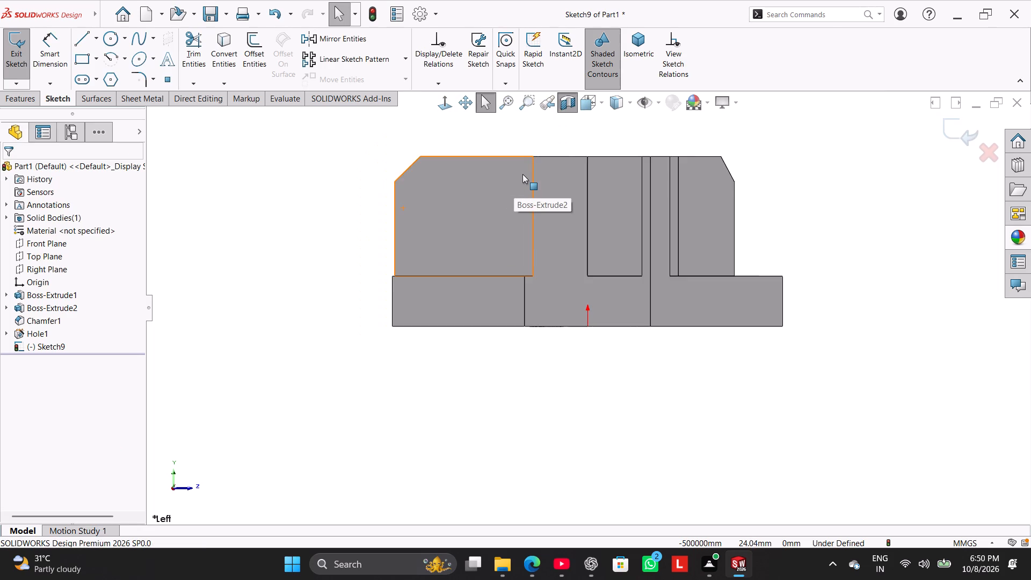
scroll(522, 173, "down", 2)
scroll(529, 166, "up", 1)
scroll(532, 166, "down", 1)
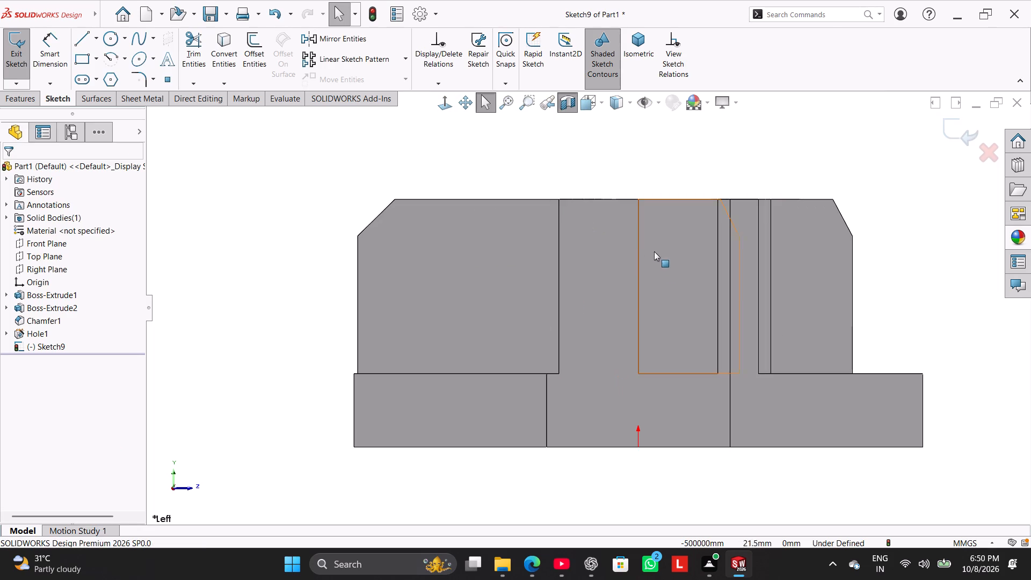
Exit the empty Front Plane sketch.
left_click(48, 346)
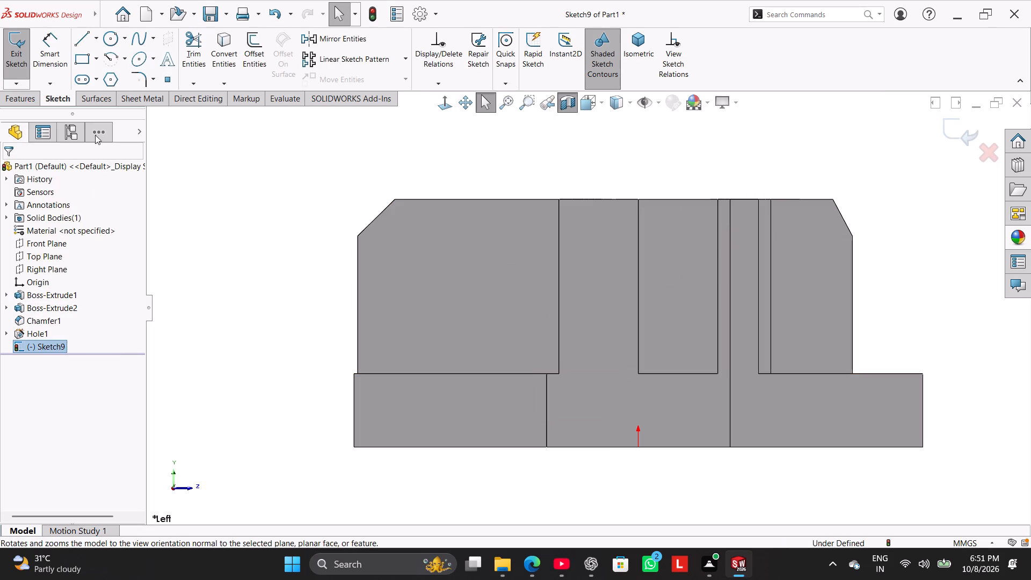
left_click(5, 49)
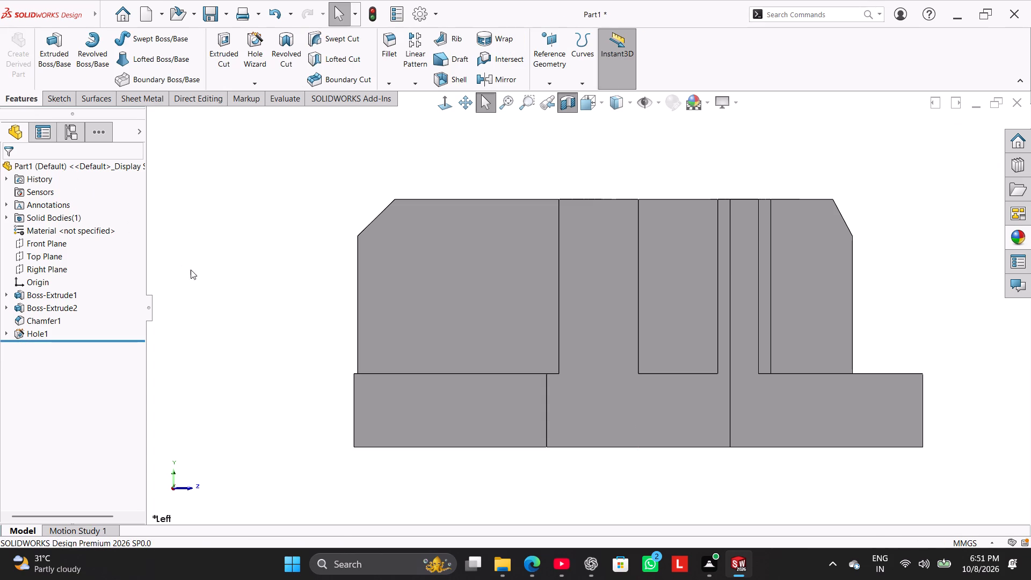
right_click(482, 314)
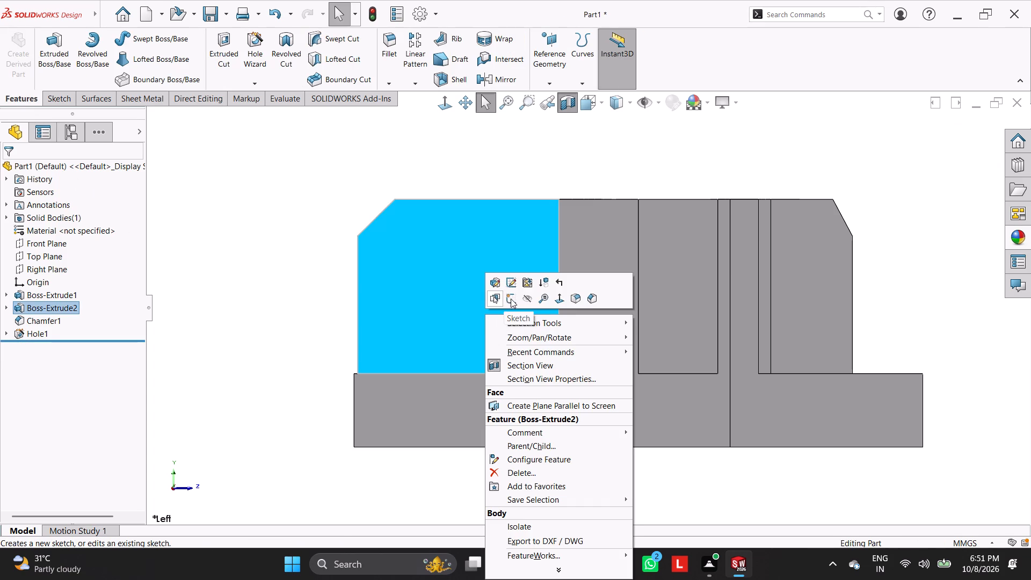
left_click(665, 166)
Start a new sketch on the Right Plane.
middle_click_drag(654, 130, 648, 213)
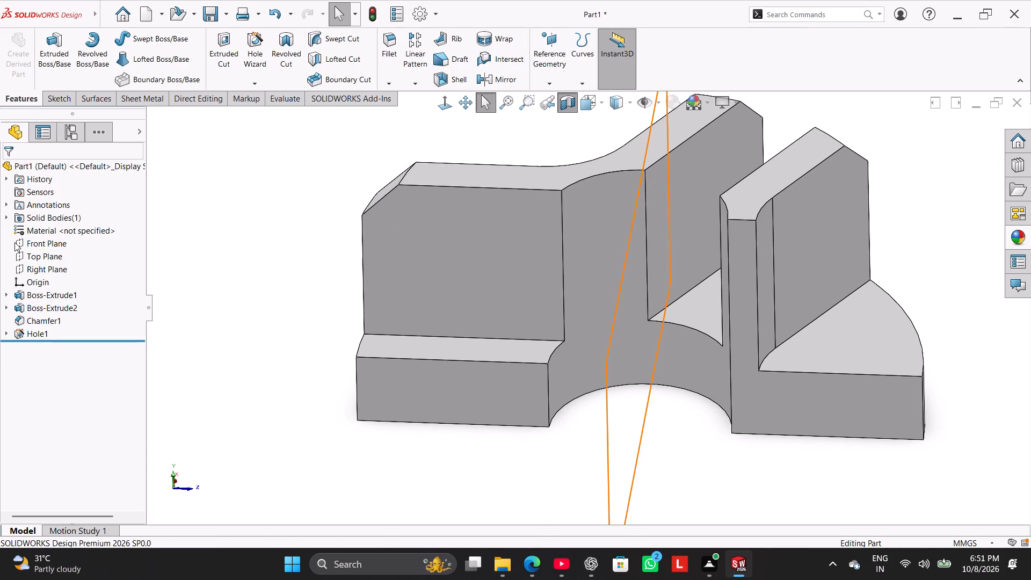
left_click(32, 266)
left_click(41, 252)
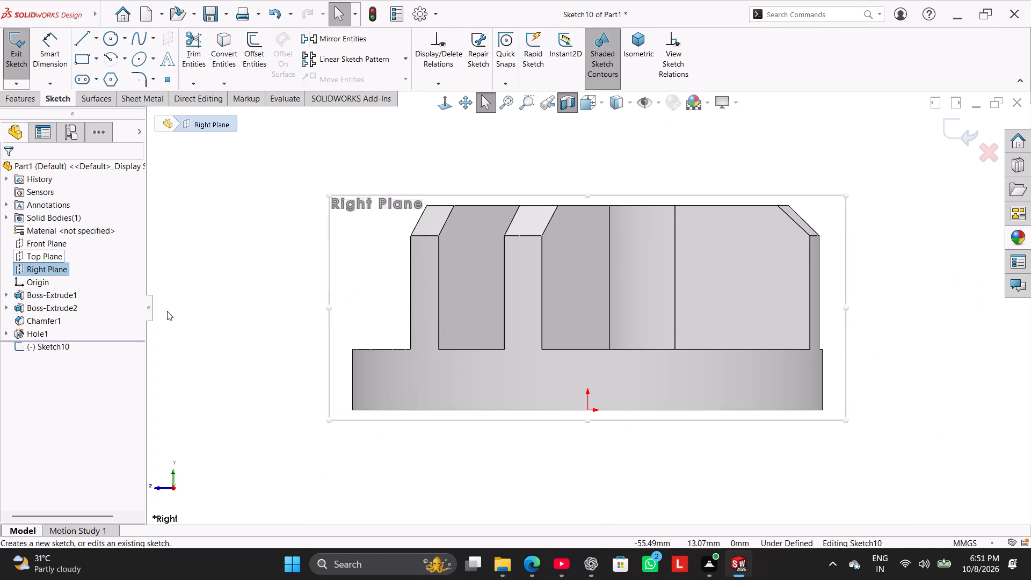
Turn the section view off and recreate it through the Right Plane at 0 mm offset, viewed face-on.
left_click(441, 102)
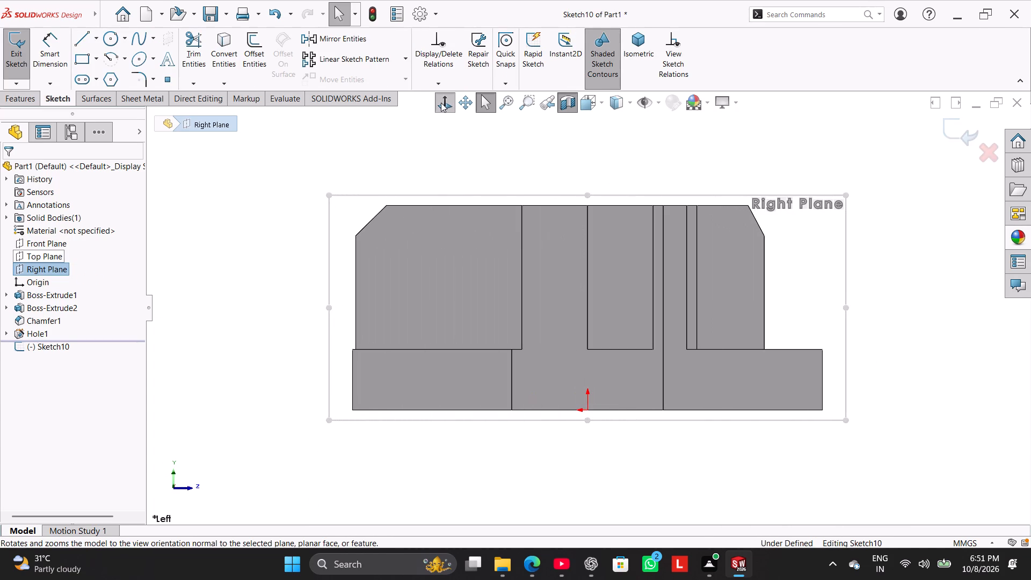
left_click(564, 99)
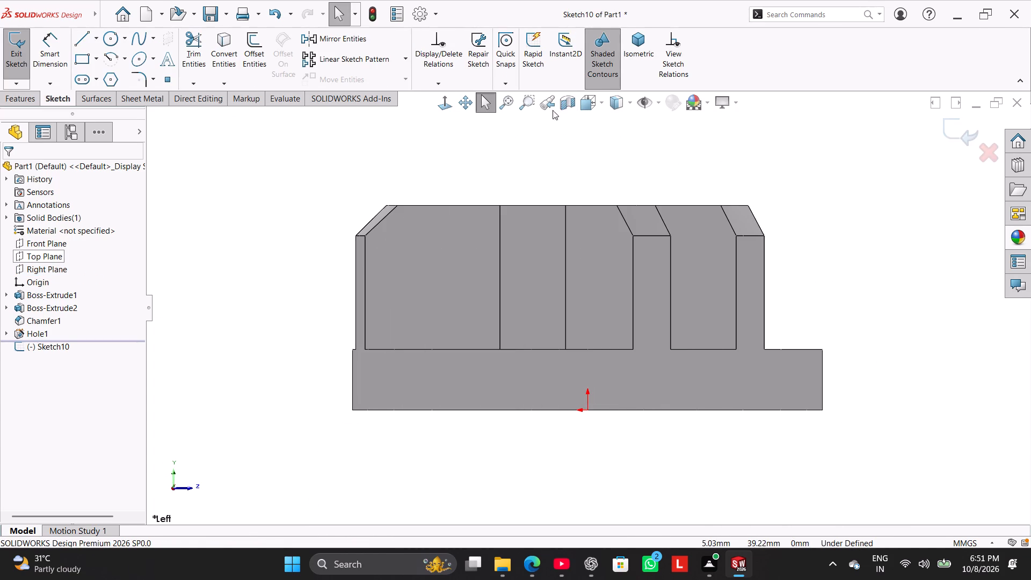
left_click(564, 98)
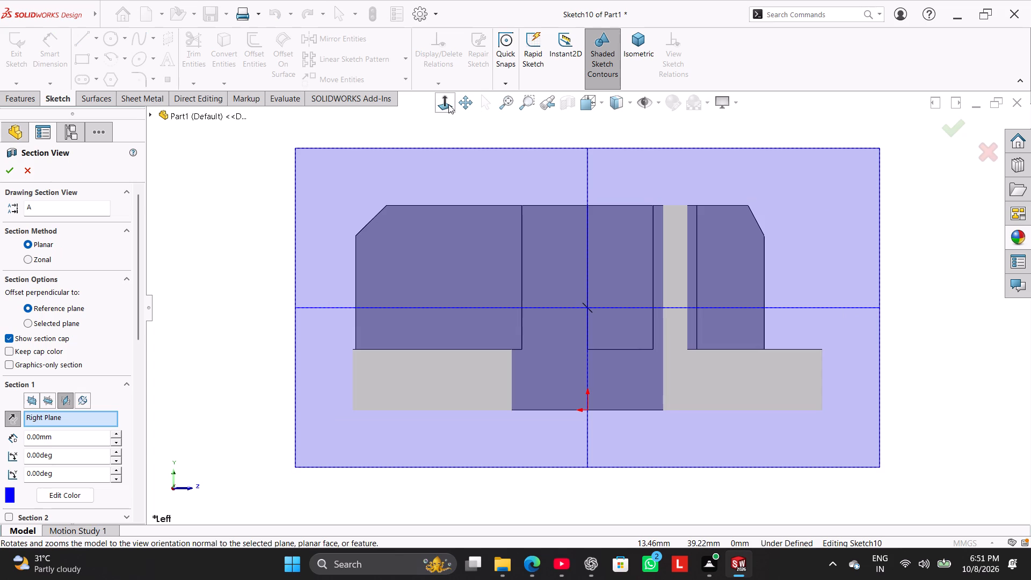
left_click(448, 104)
left_click(448, 104)
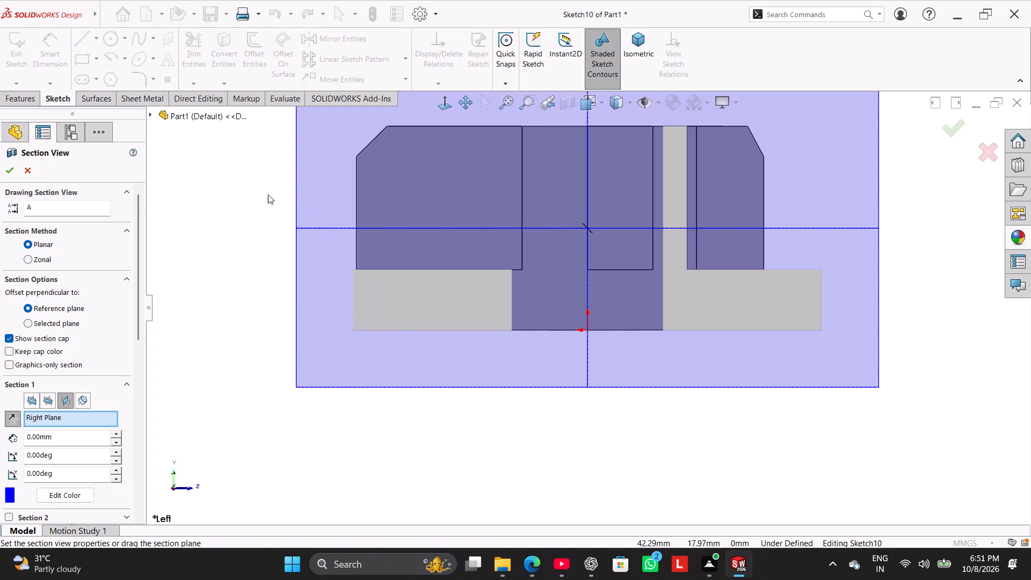
left_click(11, 174)
left_click(223, 275)
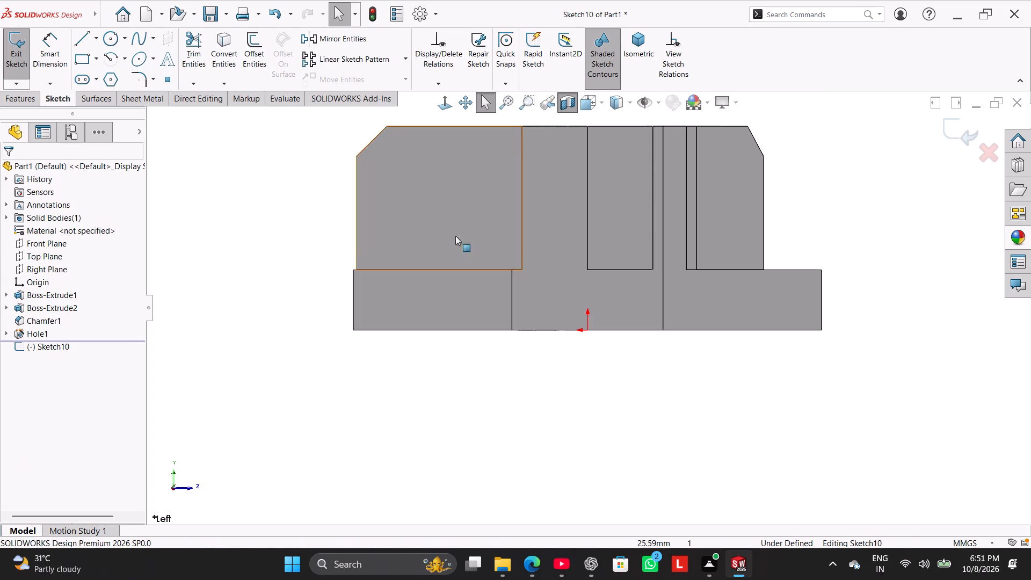
Sketch a vertical construction centerline about 47 mm long through the origin, running from below the base to above the part.
scroll(636, 172, "up", 2)
scroll(632, 143, "down", 2)
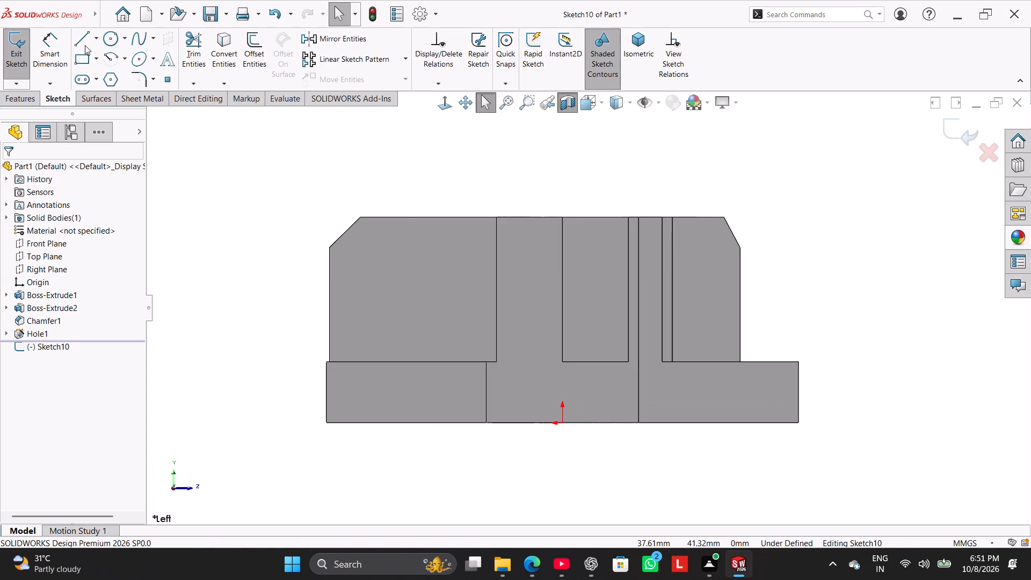
left_click(96, 40)
left_click(99, 63)
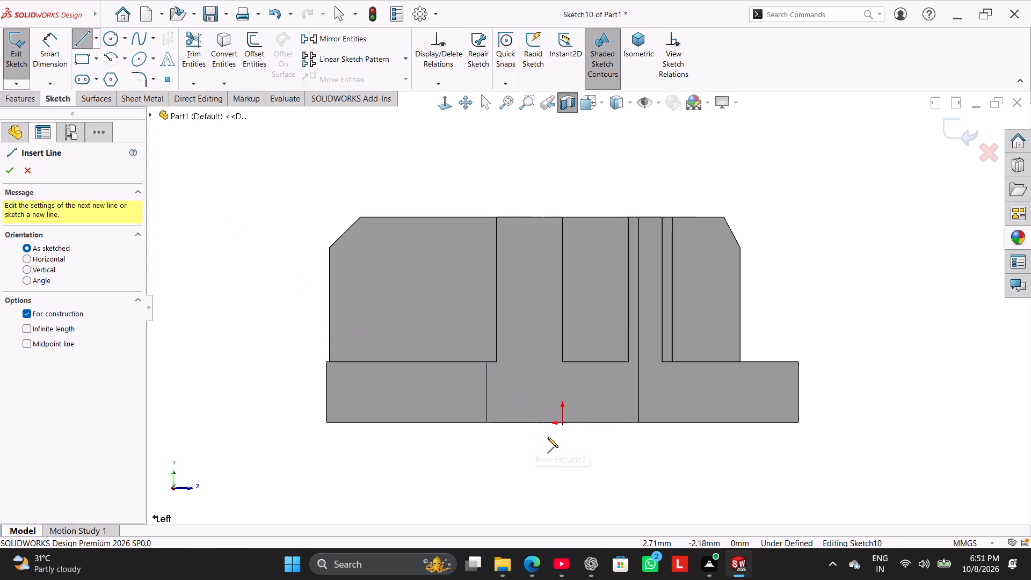
left_click(564, 500)
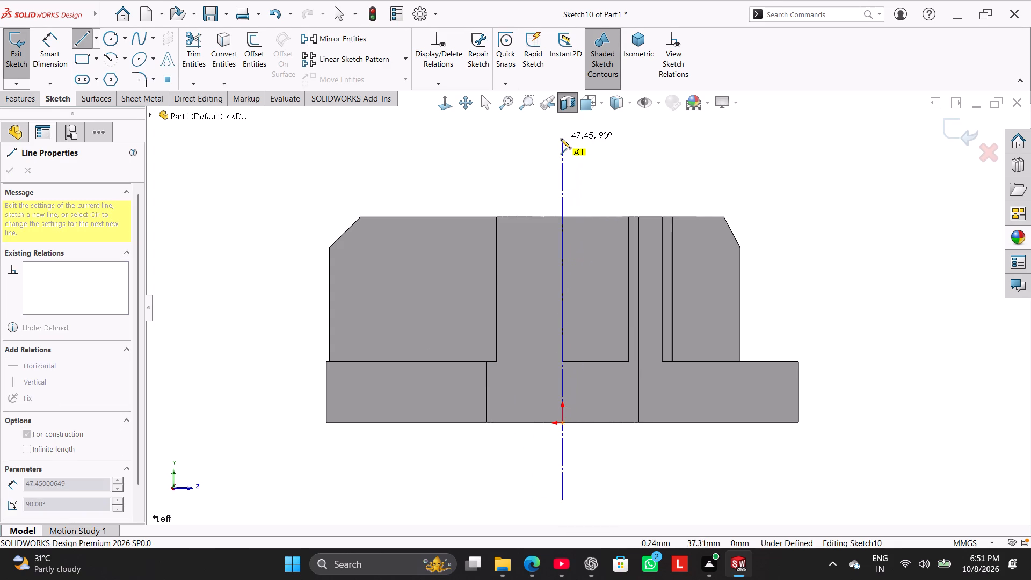
left_click(561, 139)
right_click(619, 159)
left_click(629, 165)
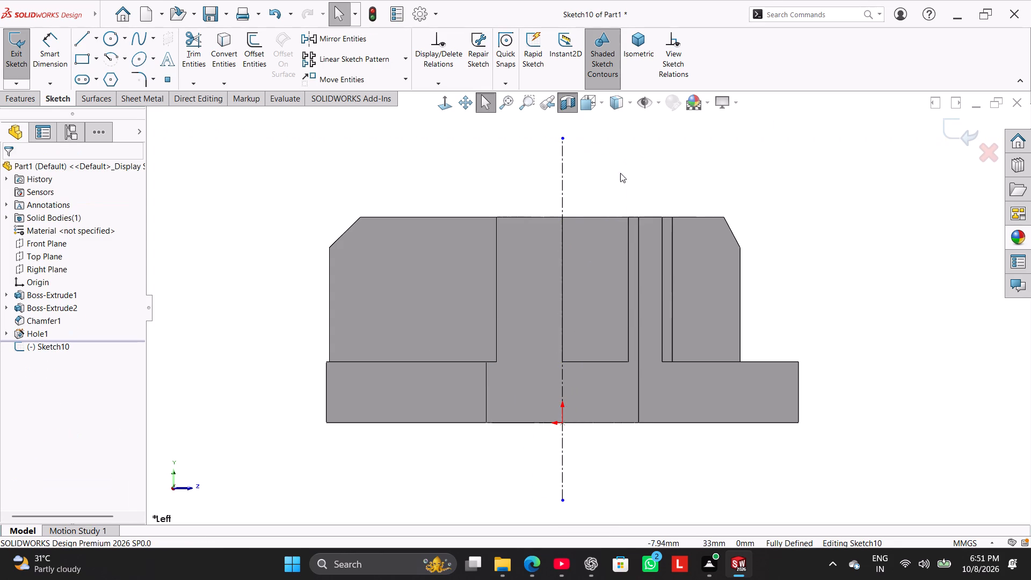
Sketch a four-line stepped profile below the base, from its bottom edge near the bore to the centerline, with a bottom line about 16 mm long.
left_click(84, 39)
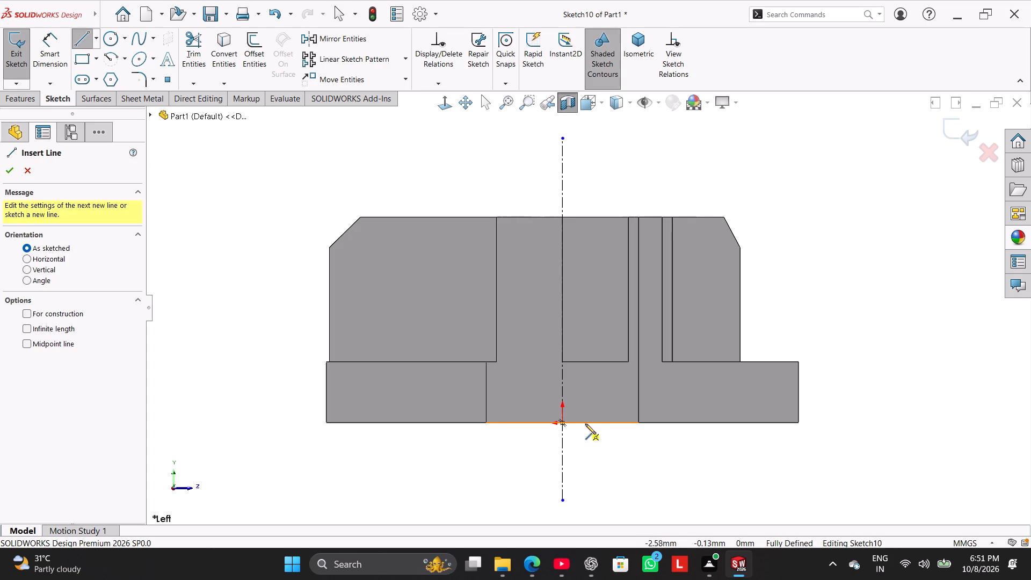
left_click(634, 422)
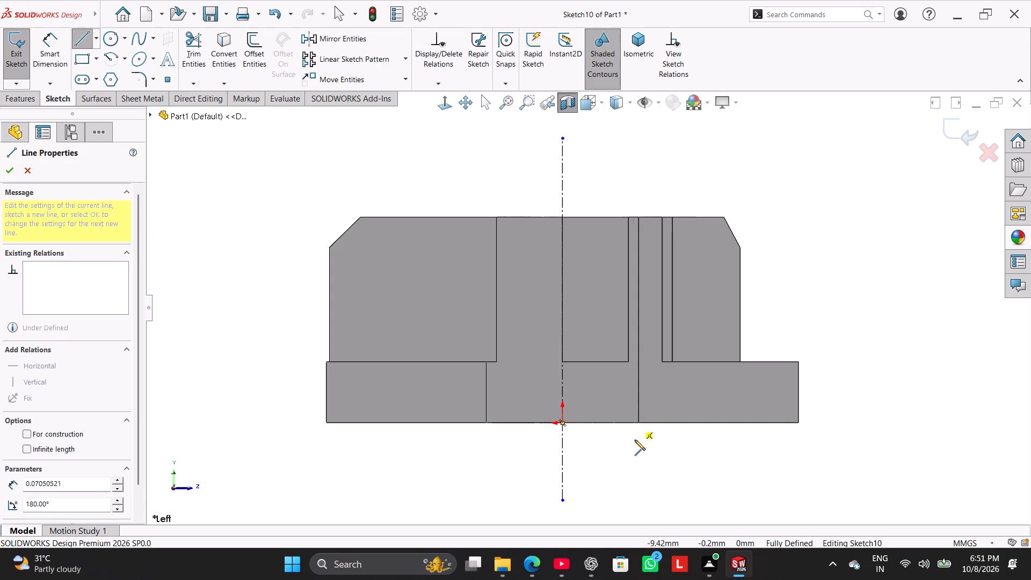
left_click(634, 442)
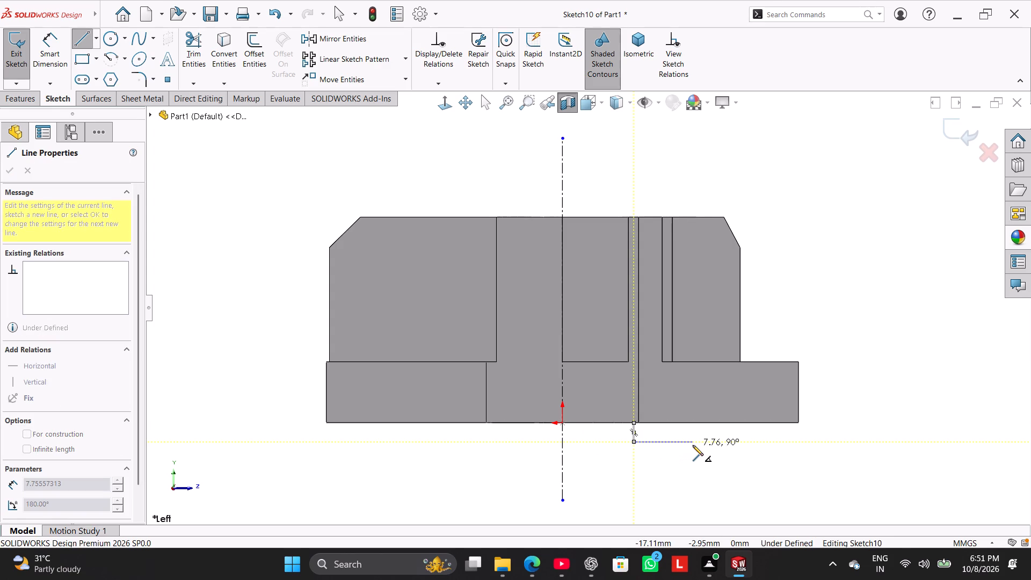
left_click(684, 445)
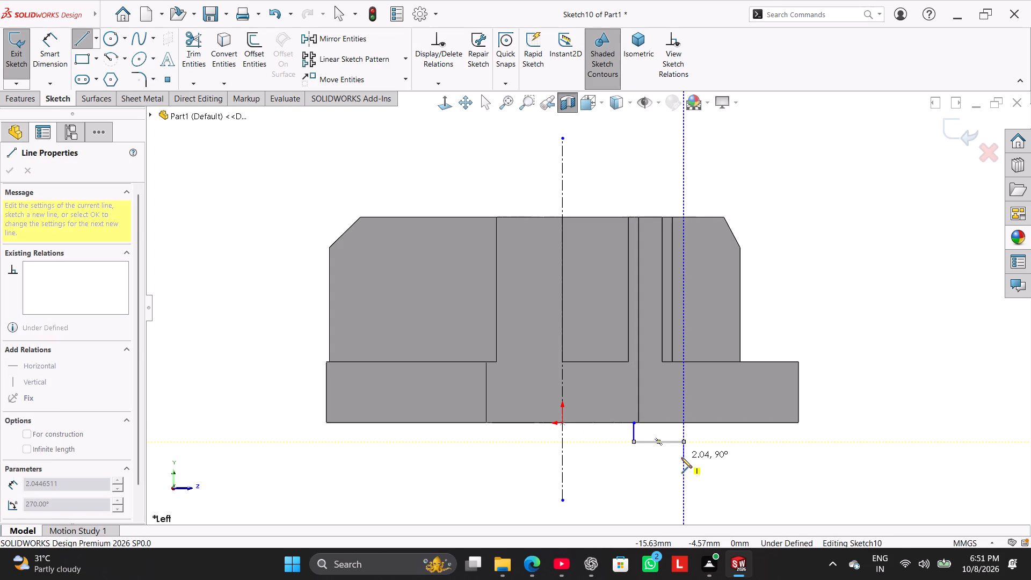
left_click(681, 458)
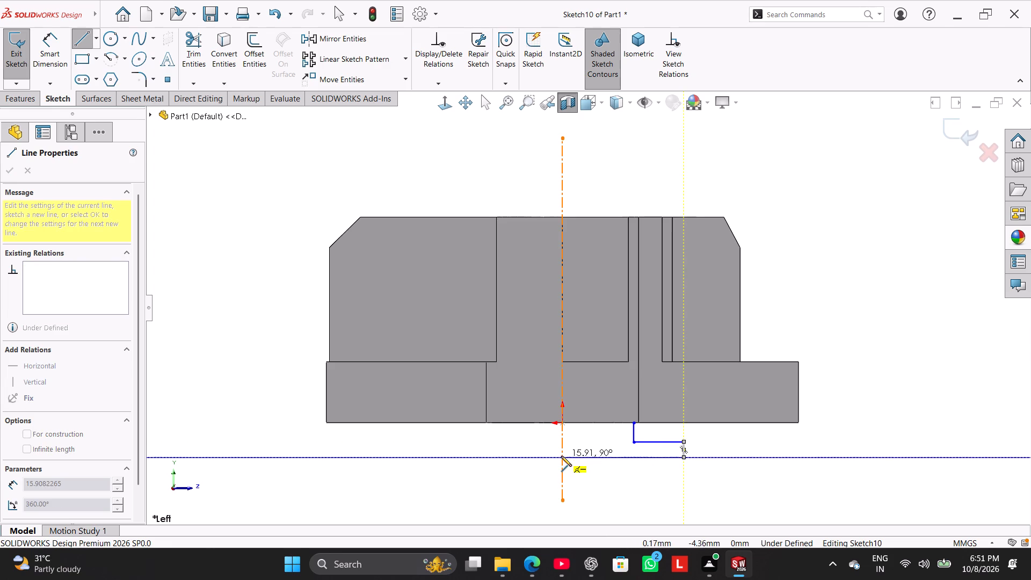
left_click(561, 456)
right_click(493, 467)
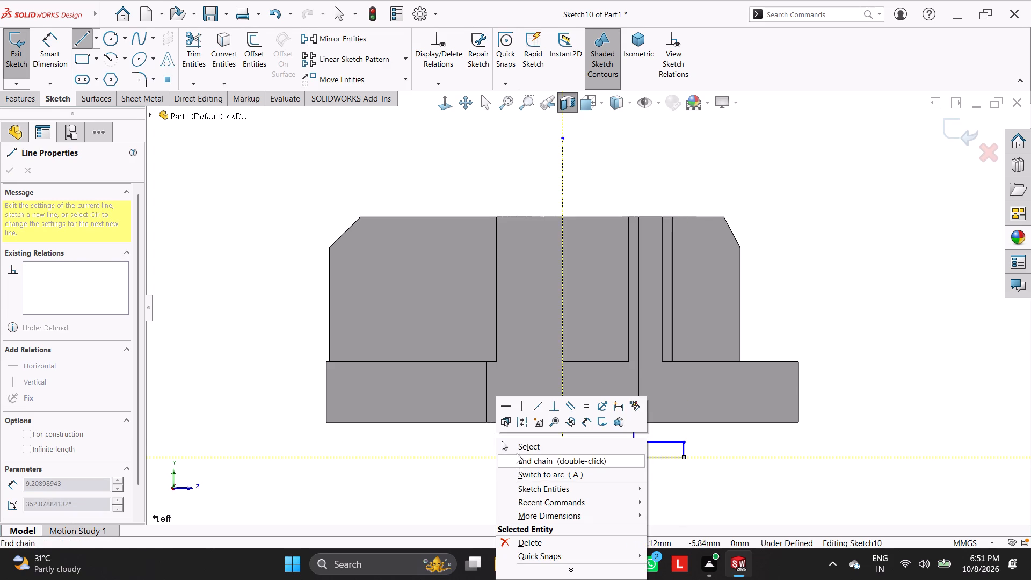
left_click(517, 448)
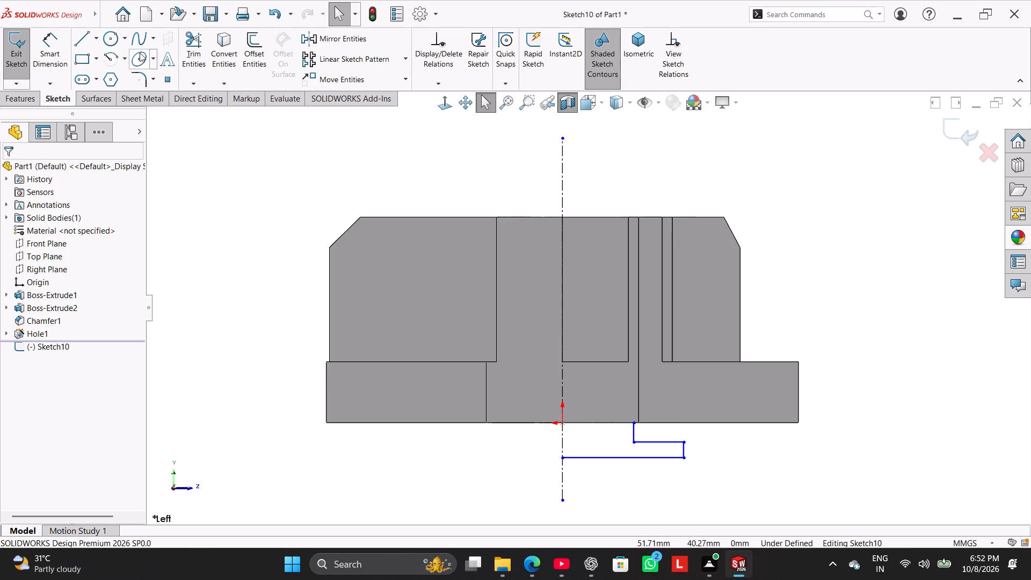
Sketch the base's half-section outline from the stepped profile's upper end, about 22 mm along the bottom, with a groove about 4.2 mm deep at the bore.
left_click(76, 39)
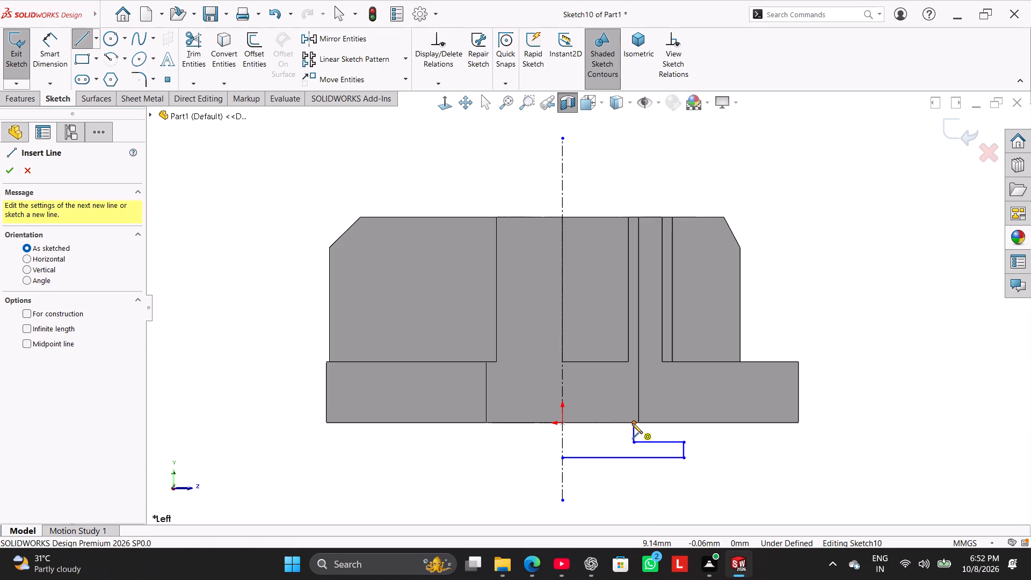
left_click(632, 423)
left_click(801, 423)
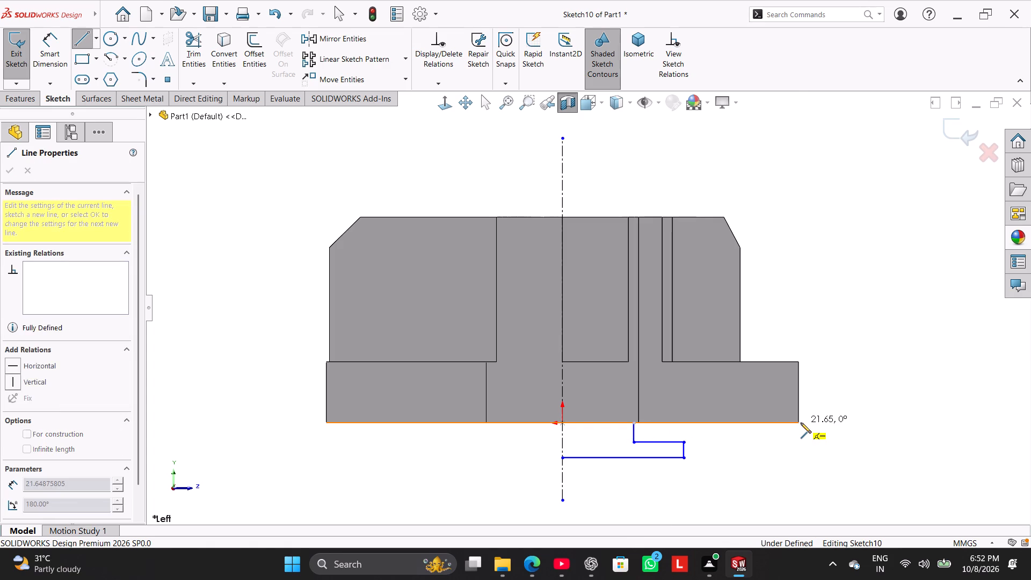
left_click(799, 361)
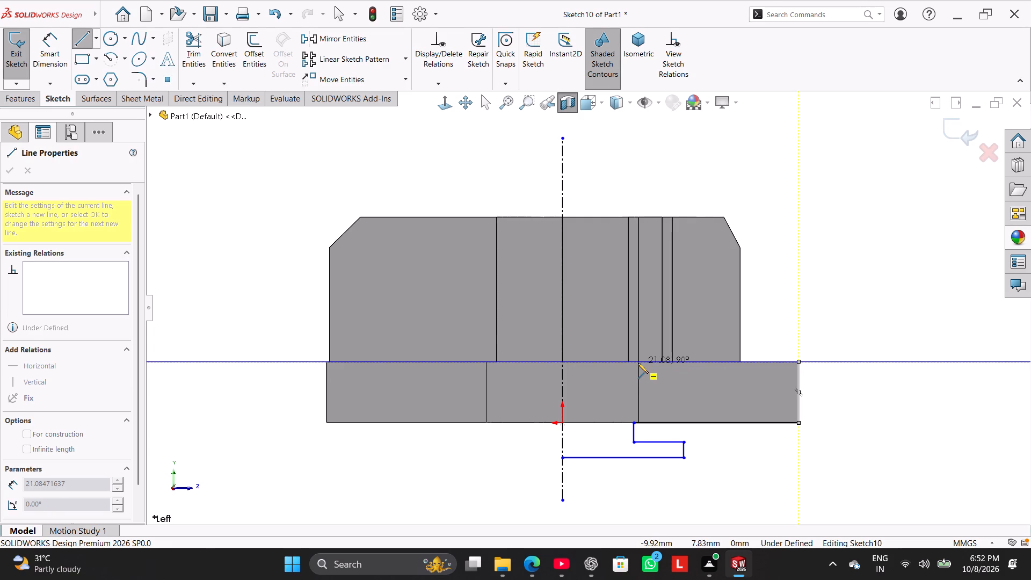
left_click(638, 363)
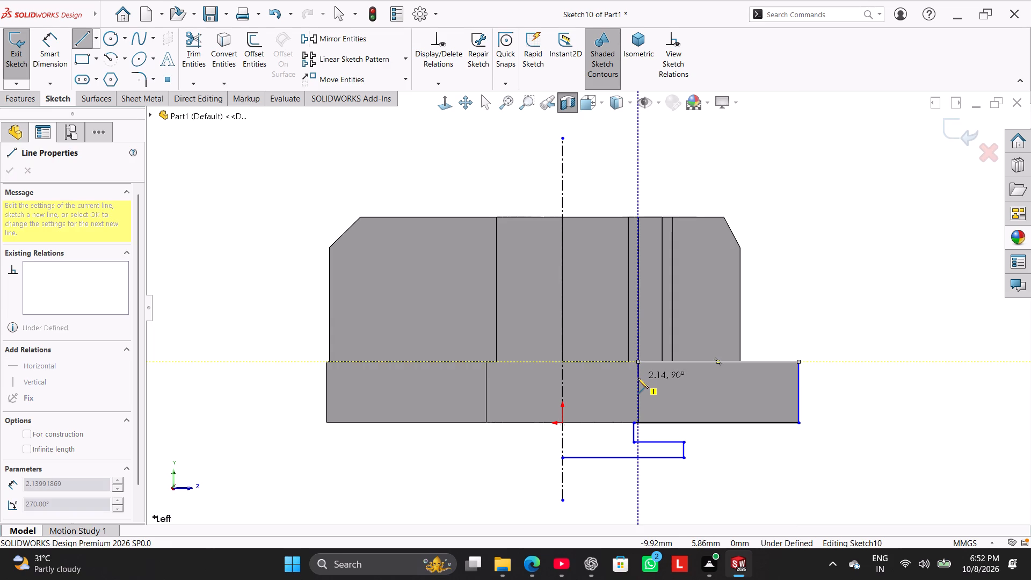
left_click(638, 378)
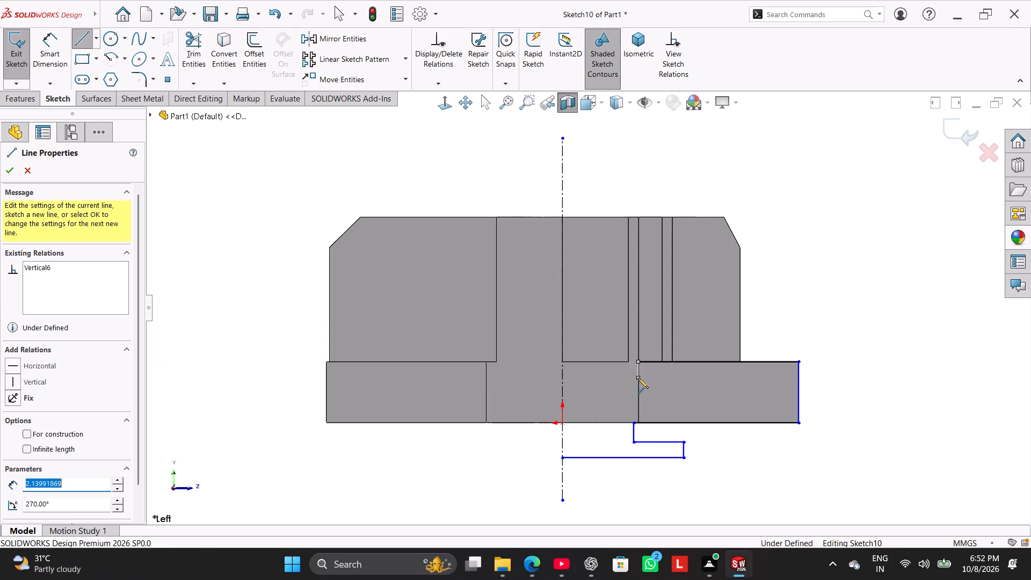
left_click(670, 377)
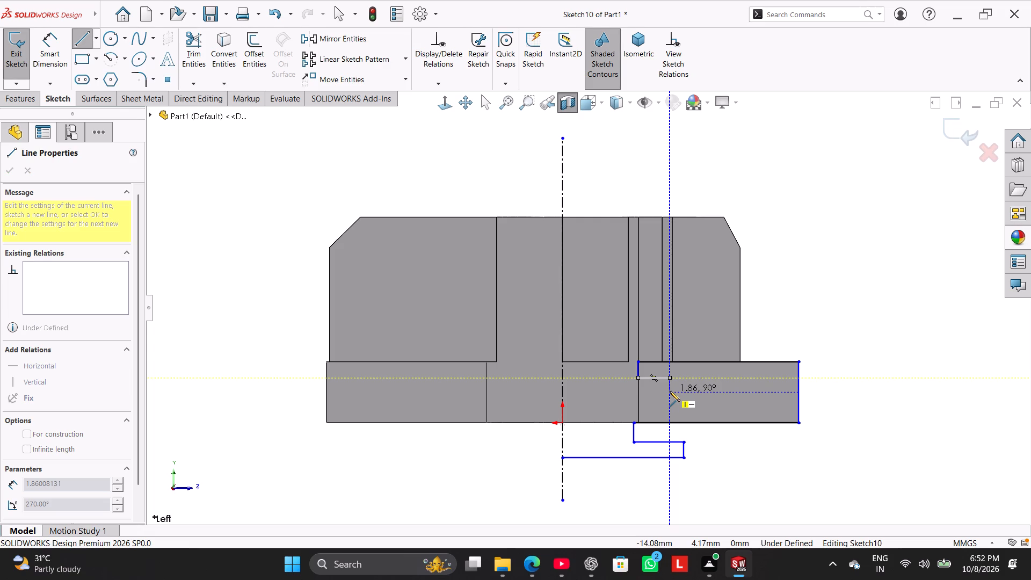
left_click(670, 391)
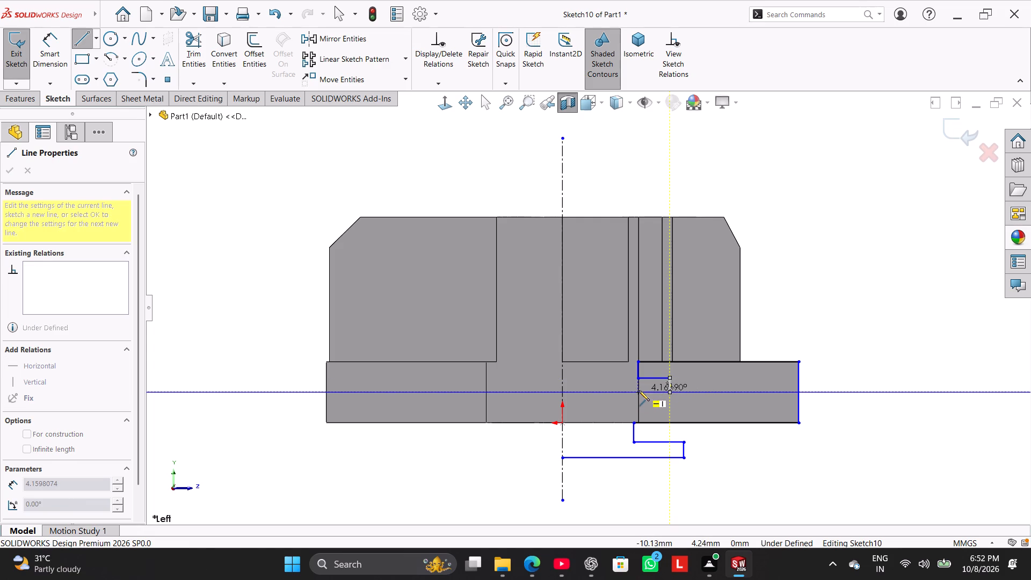
left_click(637, 390)
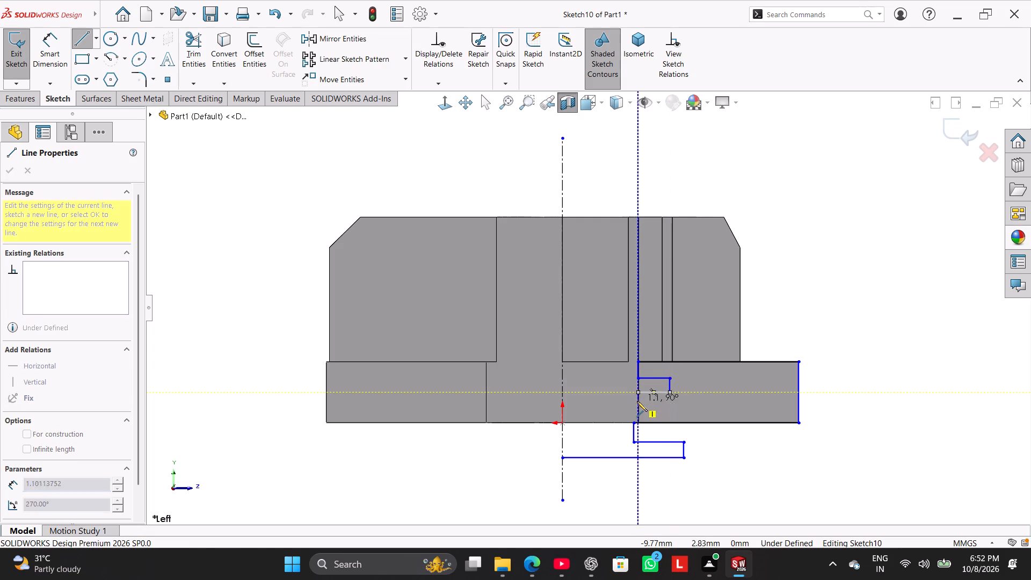
left_click(638, 424)
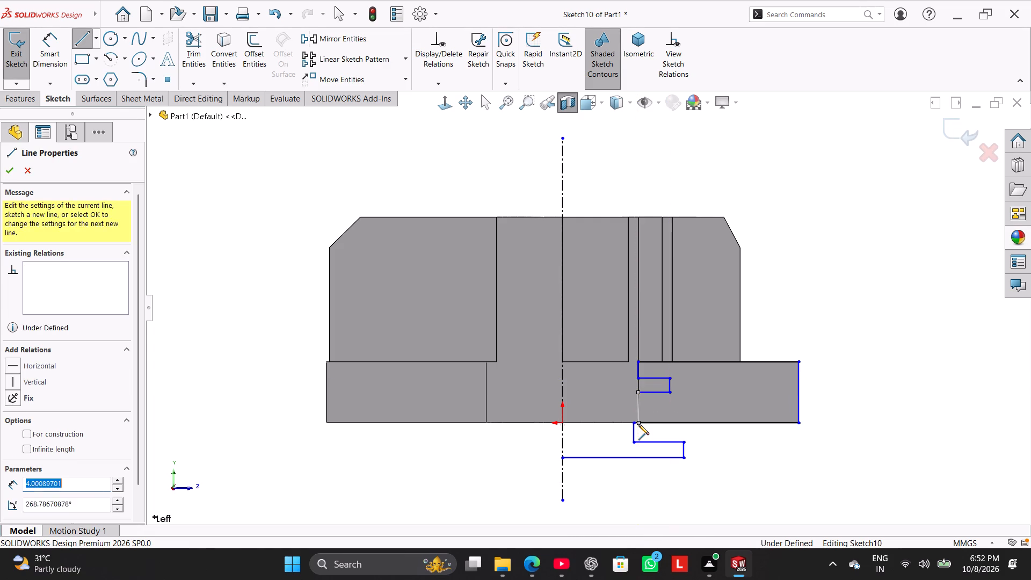
right_click(456, 466)
left_click(496, 448)
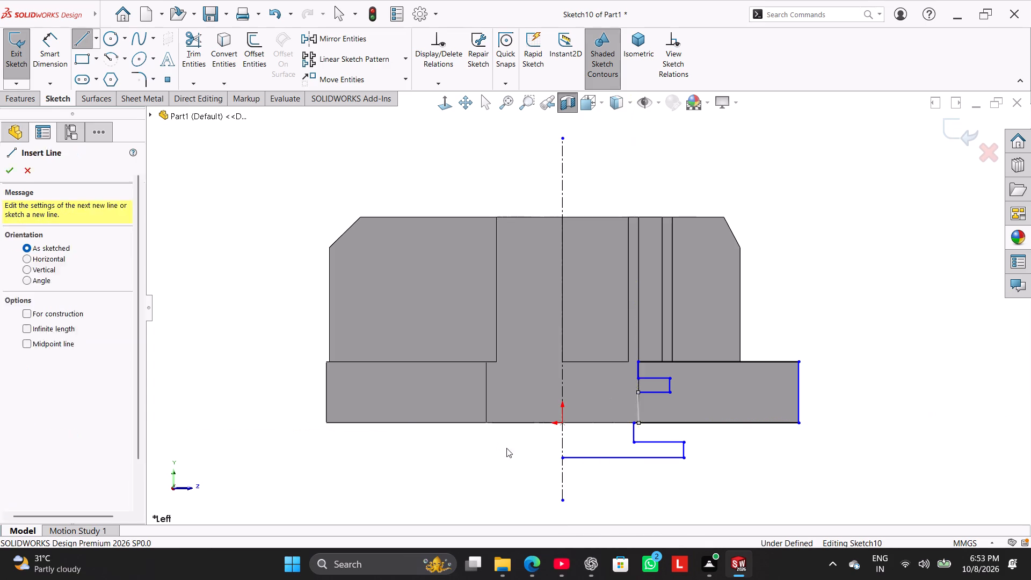
Make the base outline's lower bore-side endpoint coincident with the stepped profile's upper endpoint.
scroll(634, 412, "down", 4)
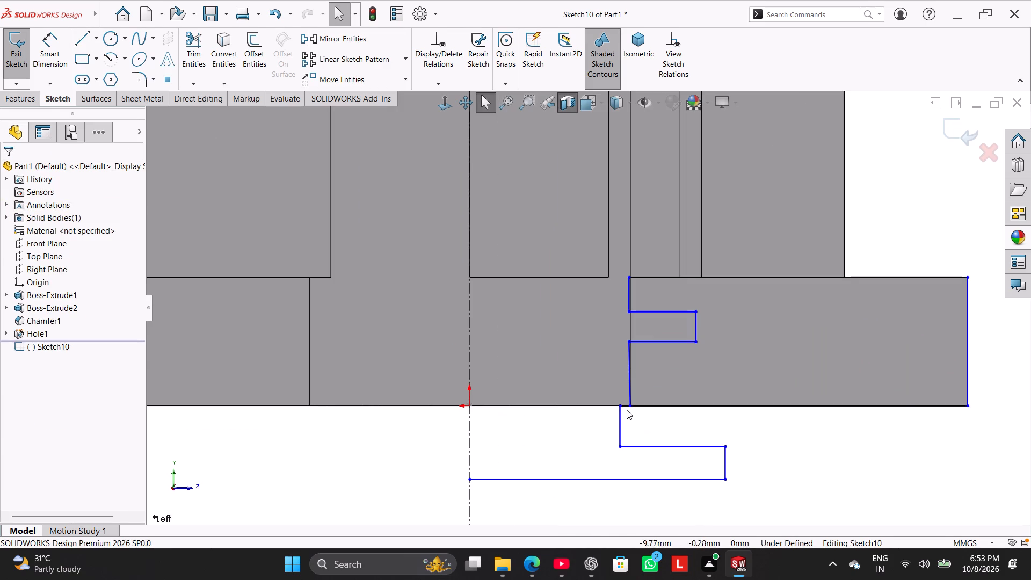
left_click(631, 405, "ctrl")
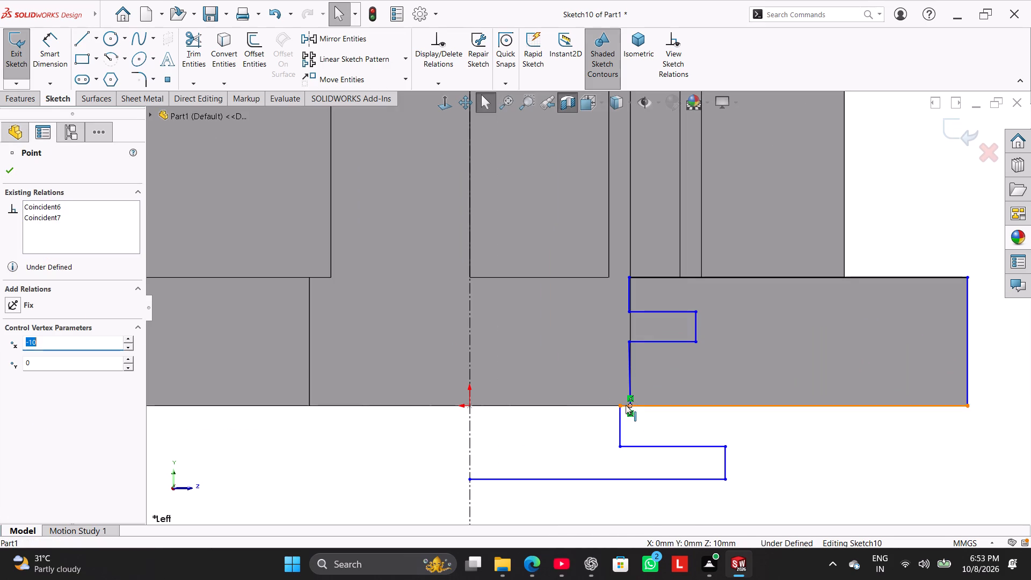
left_click(621, 405, "ctrl")
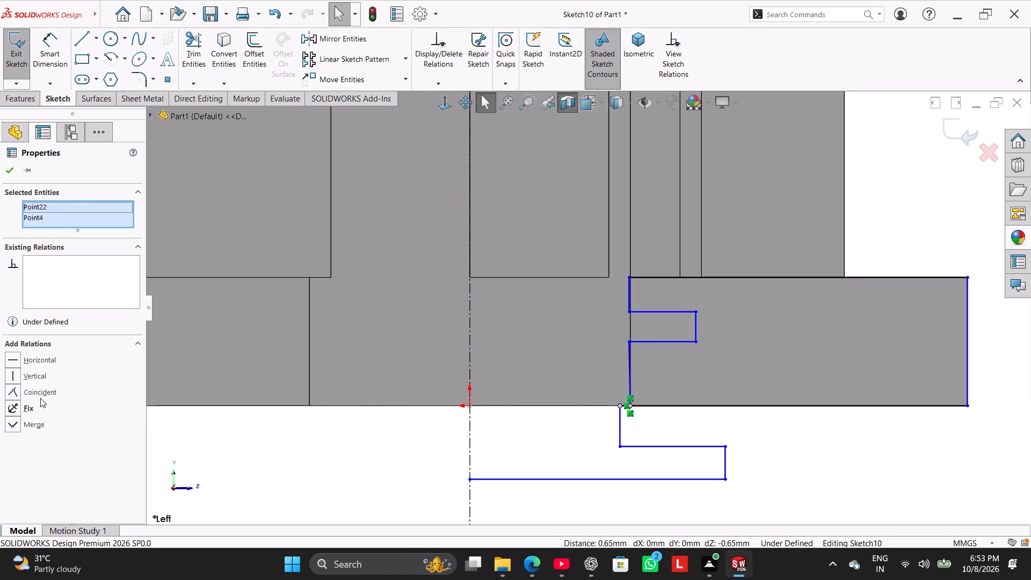
left_click(41, 396)
left_click(401, 453)
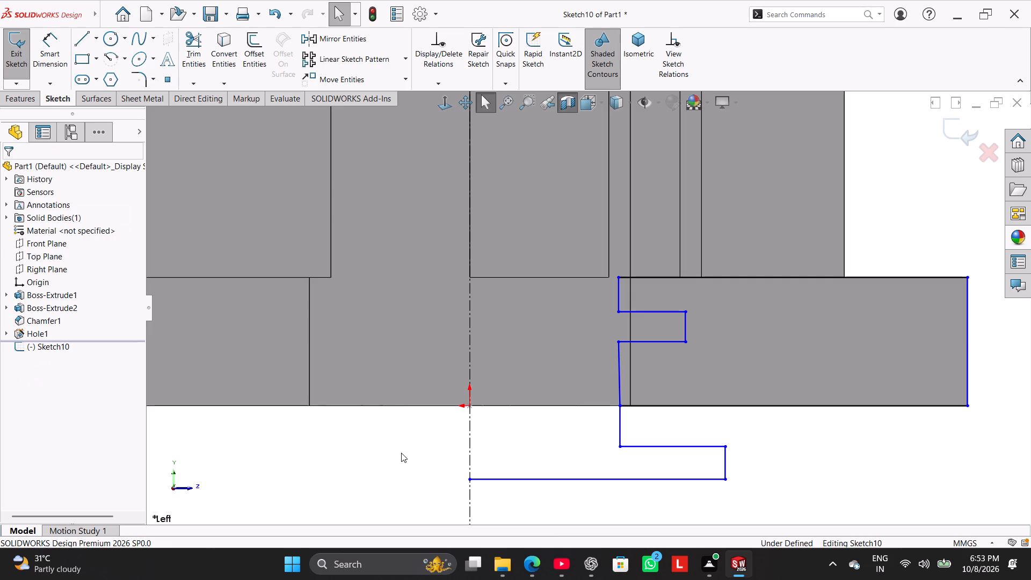
Dimension the base outline's outer vertical line across the centerline as a 62 mm diameter.
scroll(665, 398, "up", 3)
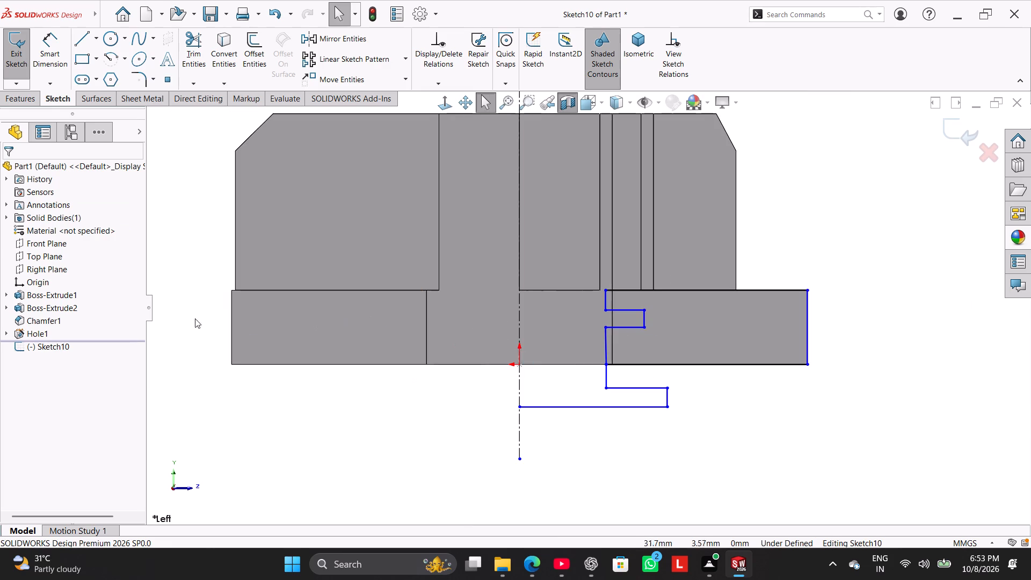
left_click(65, 53)
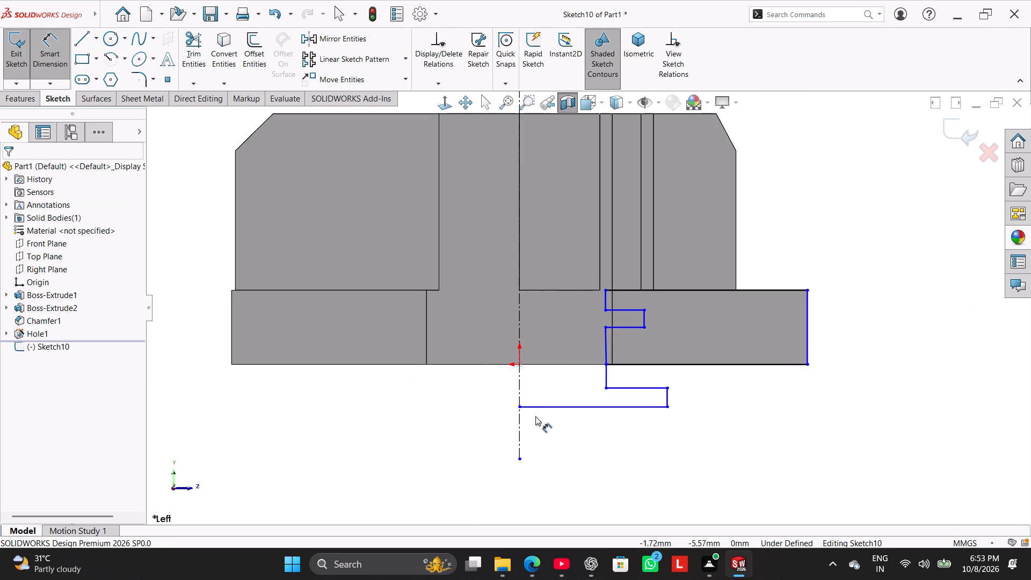
left_click(806, 344)
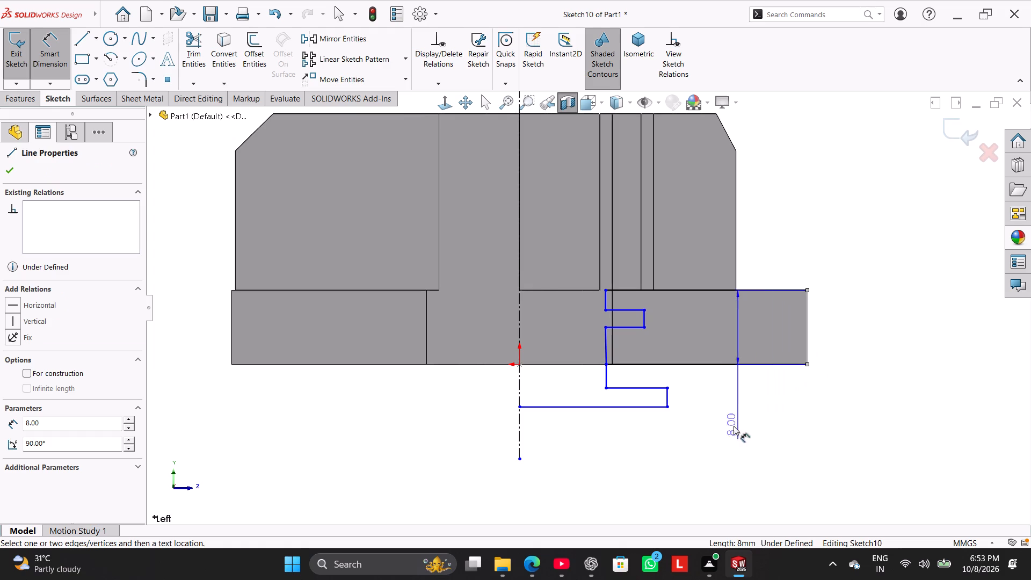
left_click(518, 396)
left_click(504, 490)
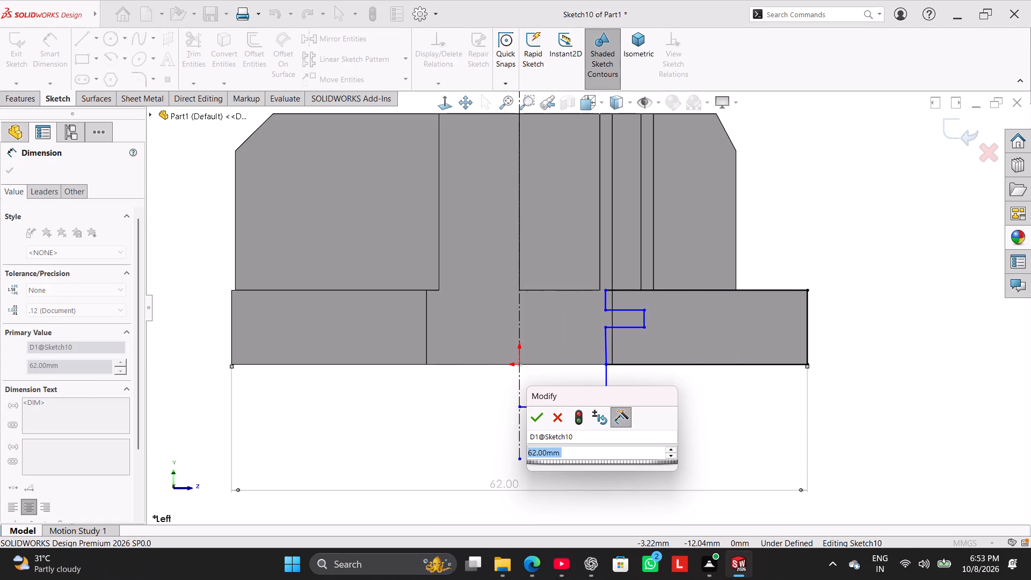
left_click(535, 419)
left_click(698, 417)
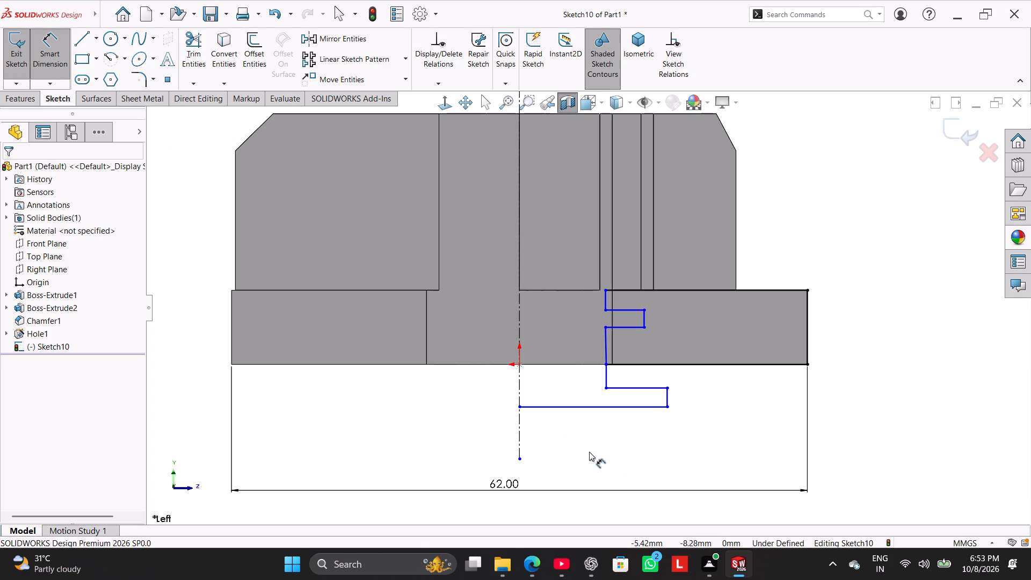
Dimension the short vertical end line of the lower step across the centerline as a 40 mm diameter.
left_click(666, 400)
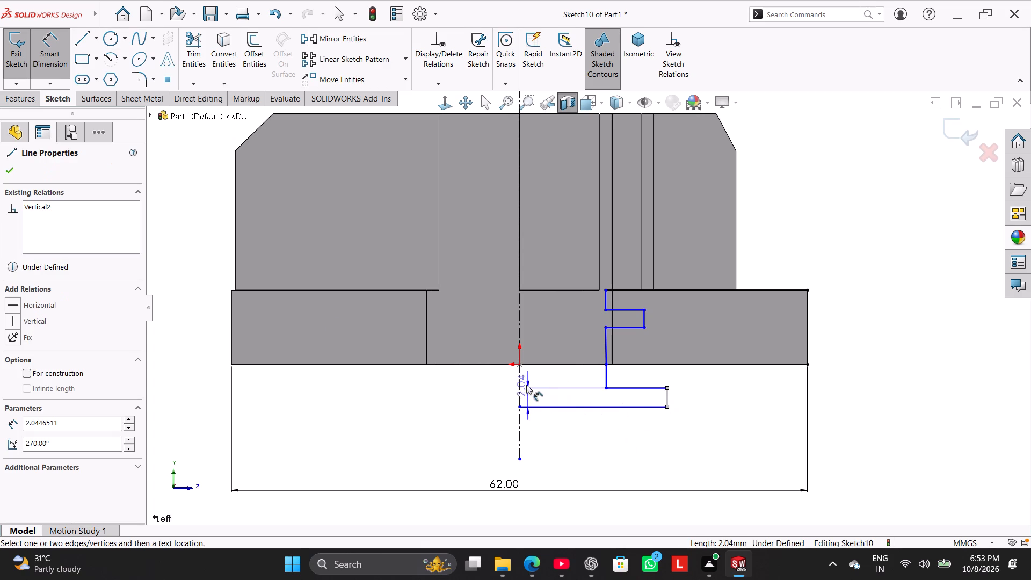
left_click(519, 383)
left_click(518, 470)
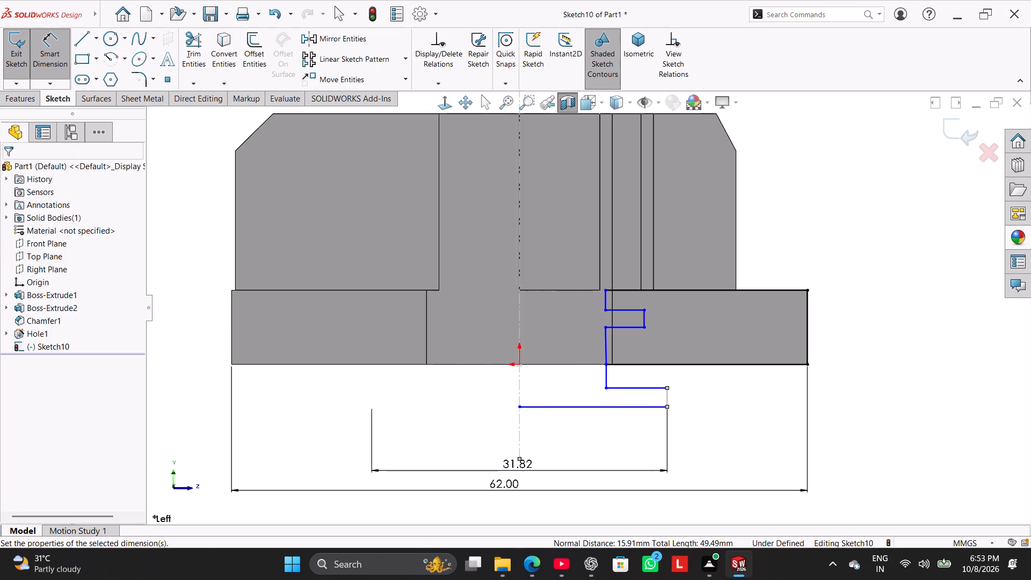
key("4")
key("0")
key("Return")
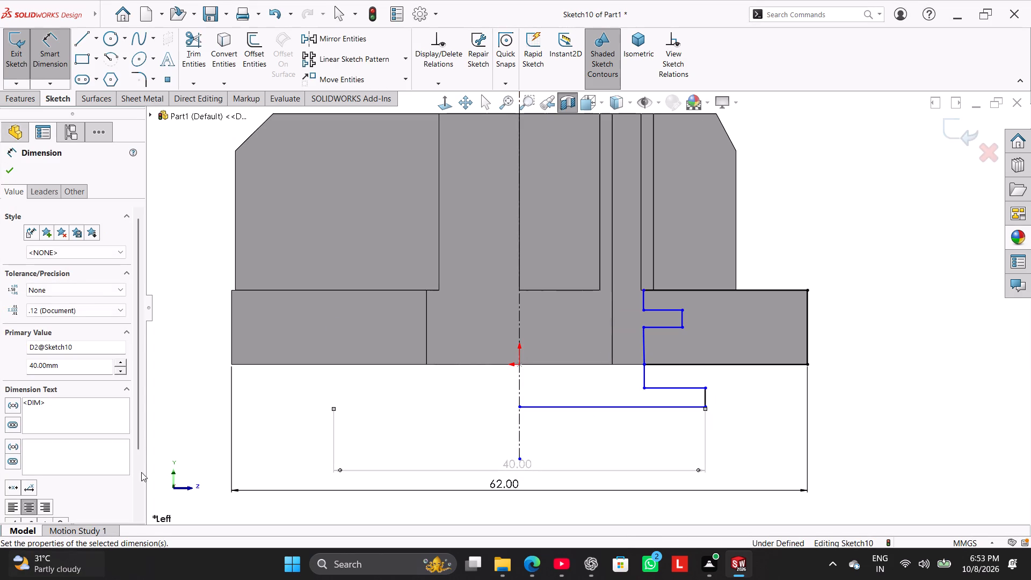
left_click(917, 269)
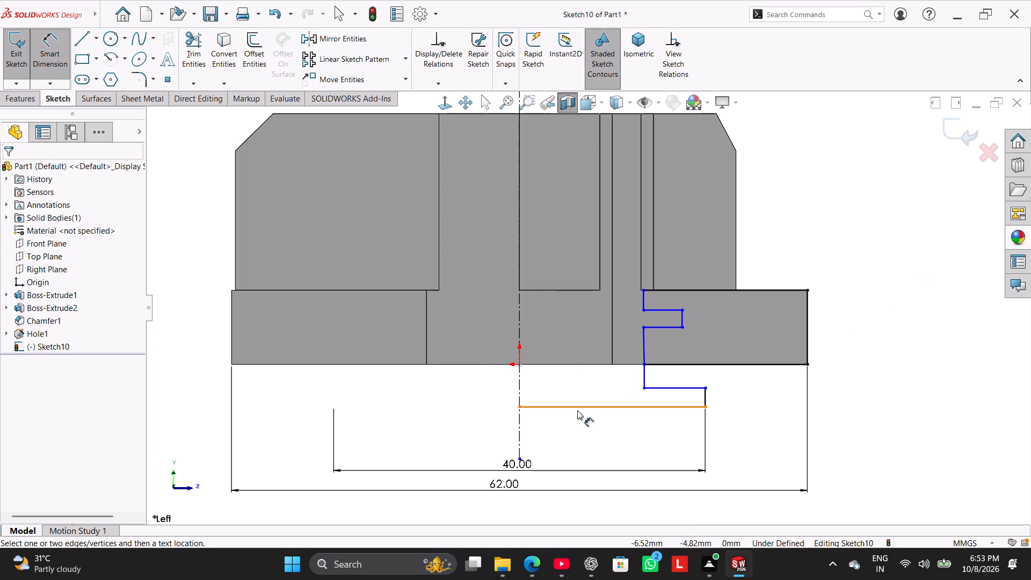
Shorten the vertical centerline so its lower end meets the inner endpoint of the stepped profile's bottom line.
scroll(577, 410, "up", 1)
scroll(577, 410, "down", 1)
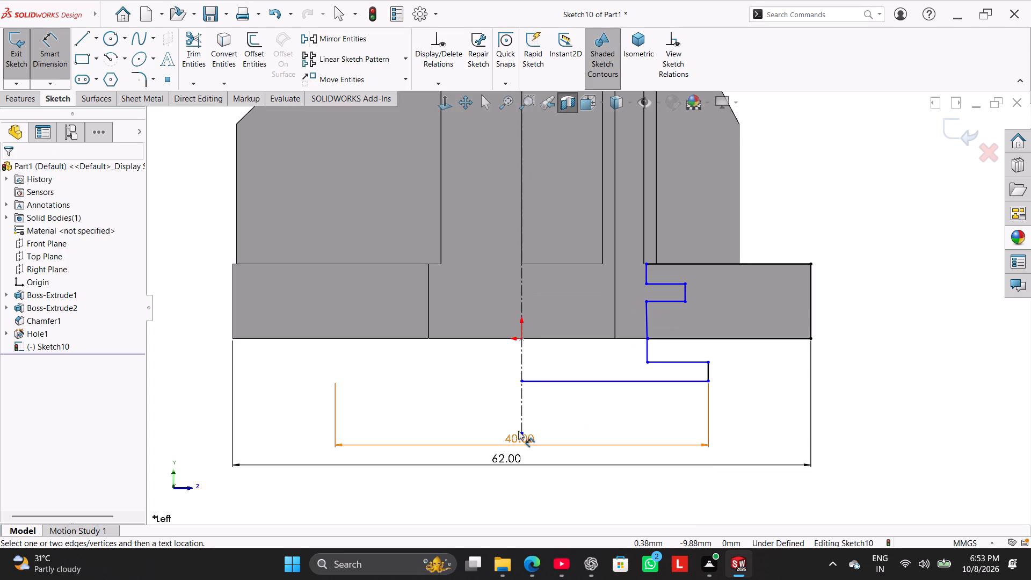
left_click_drag(520, 432, 536, 430)
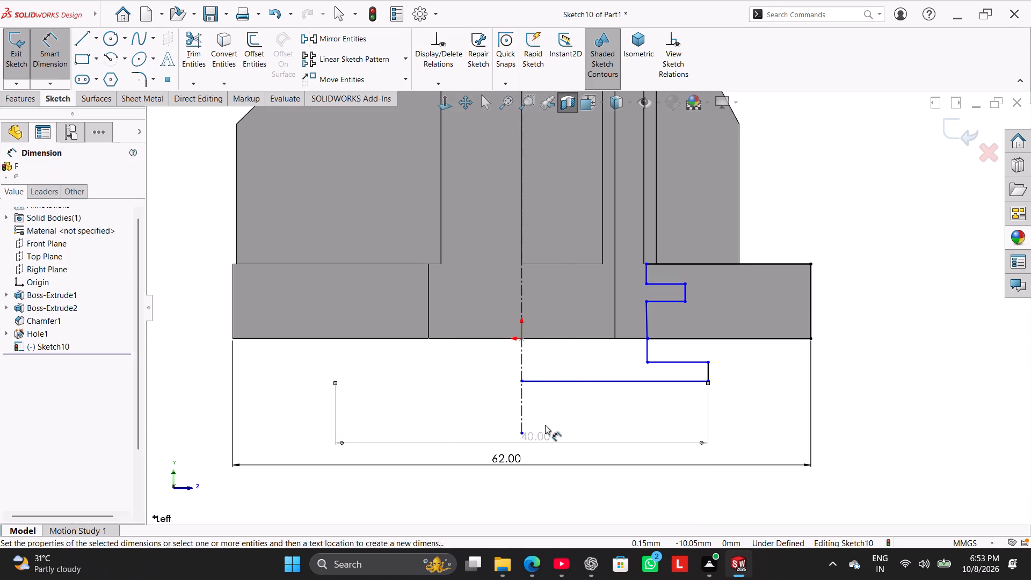
left_click(555, 419)
right_click(578, 412)
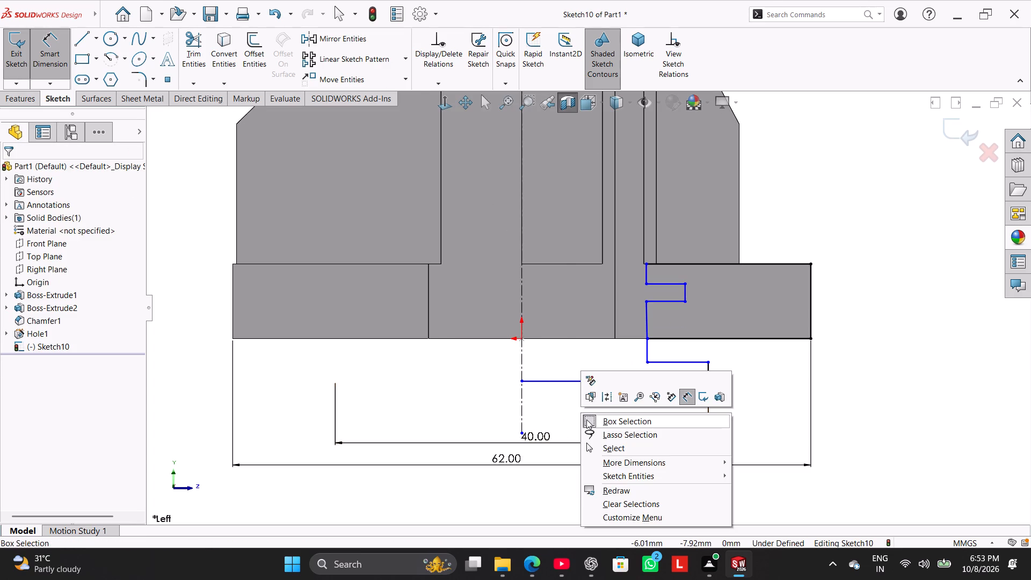
left_click(599, 445)
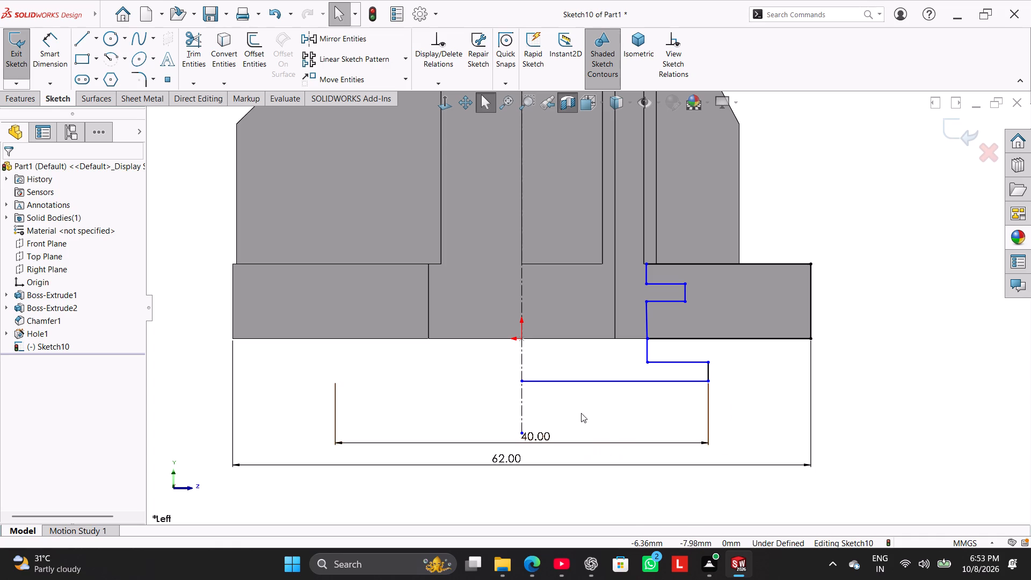
right_click(581, 413)
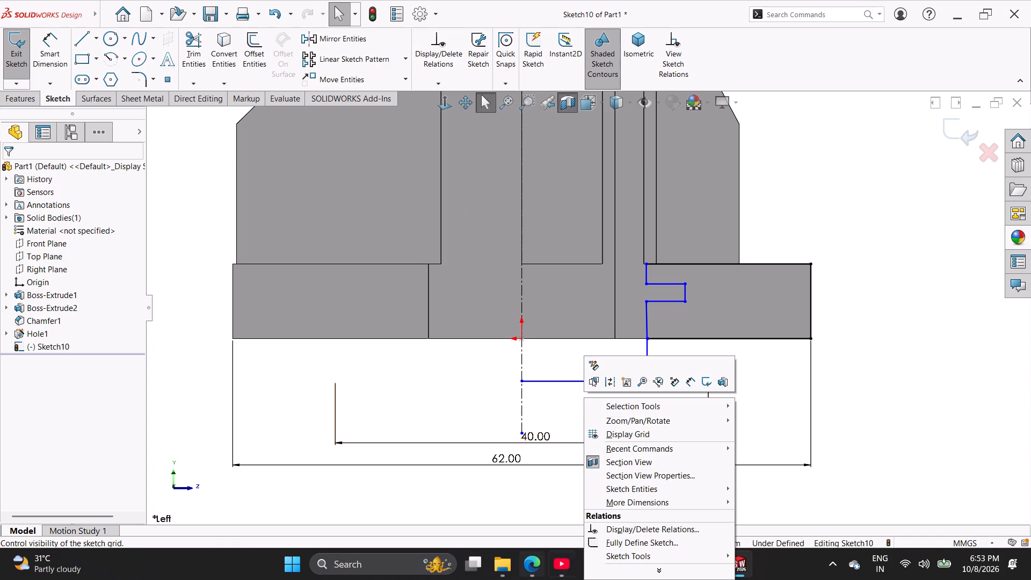
left_click(499, 421)
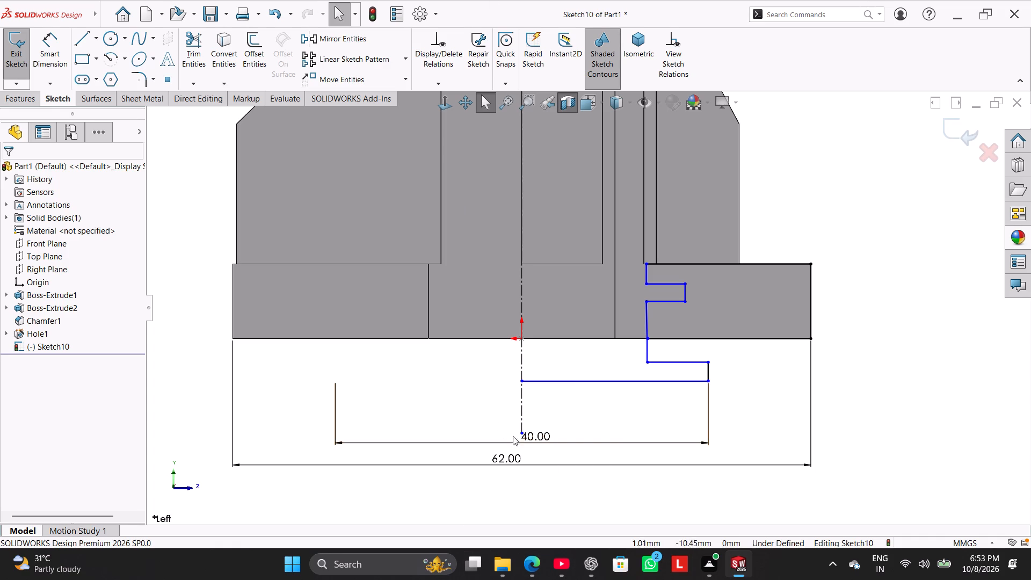
left_click_drag(521, 432, 528, 439)
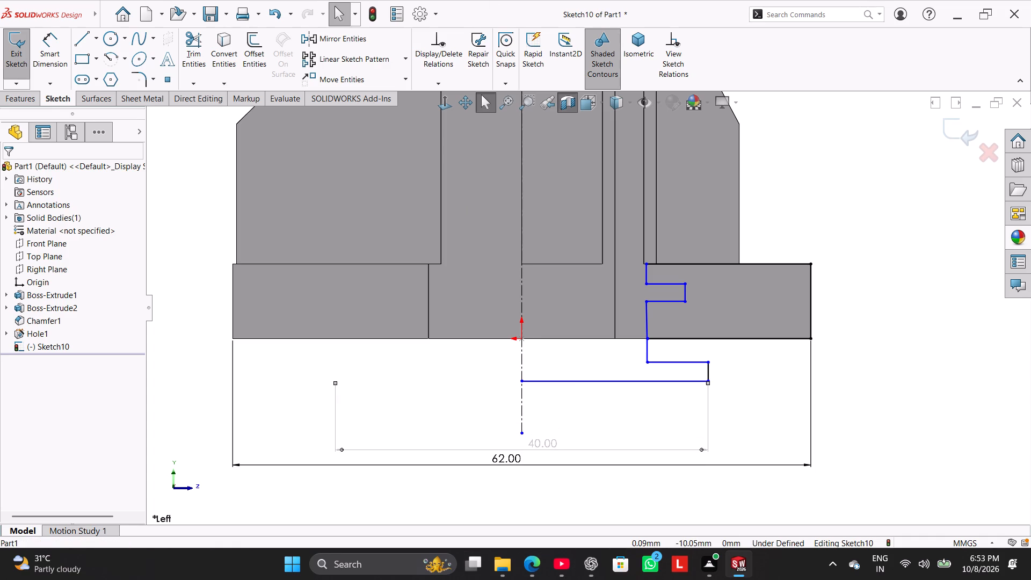
left_click(547, 421)
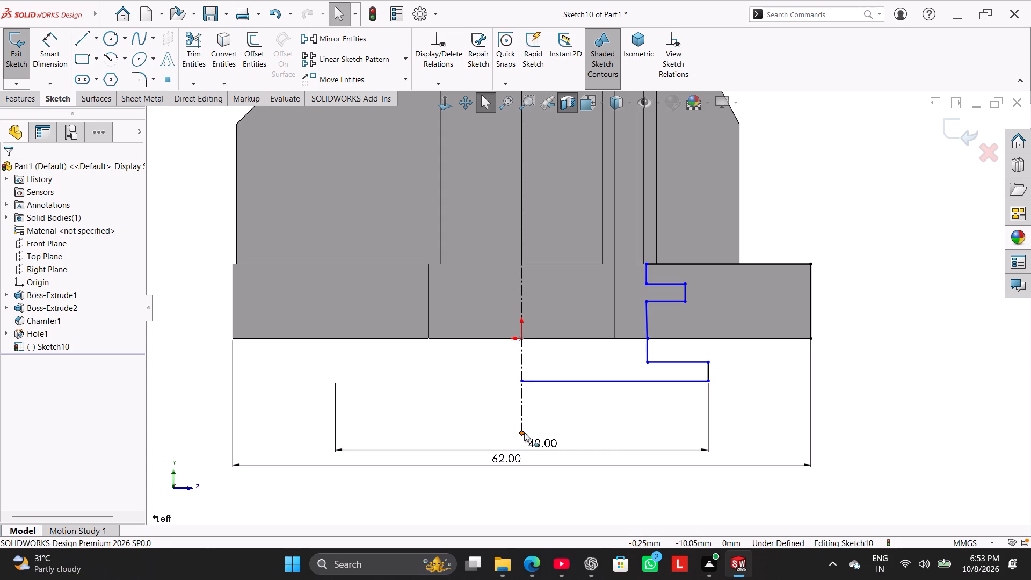
left_click_drag(522, 433, 514, 470)
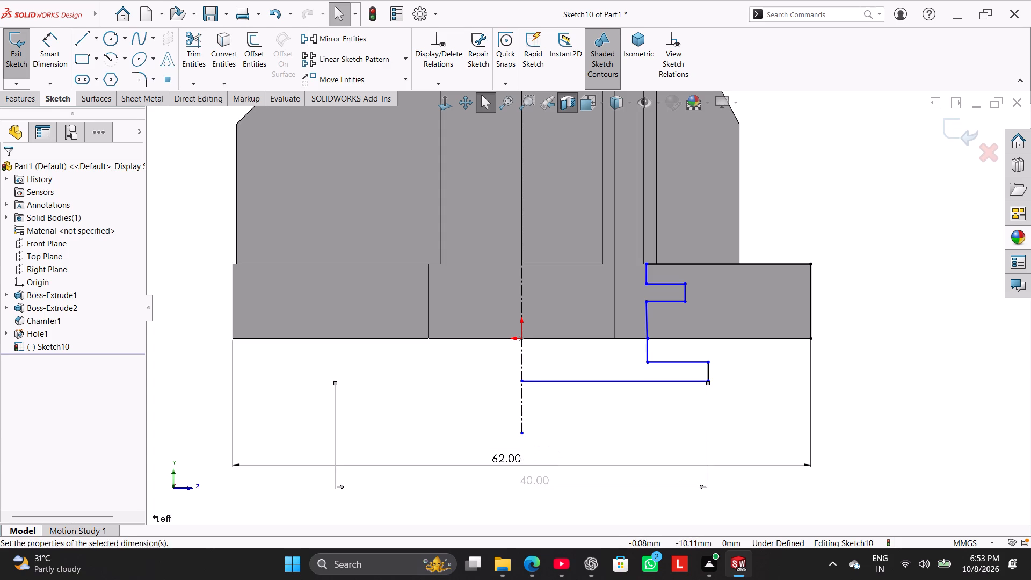
left_click_drag(522, 432, 561, 360)
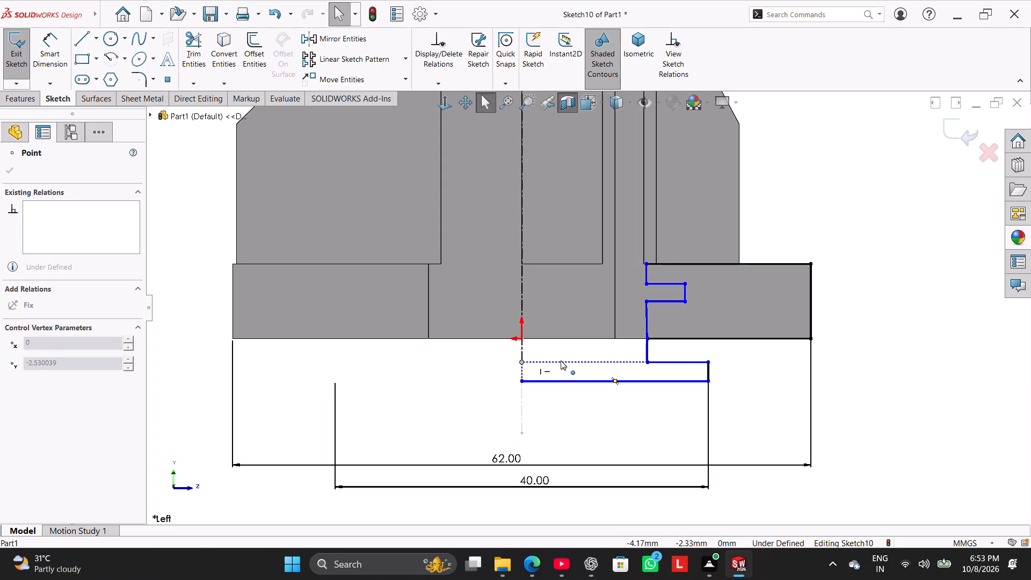
left_click_drag(561, 360, 558, 393)
left_click(535, 408)
left_click_drag(520, 395, 527, 382)
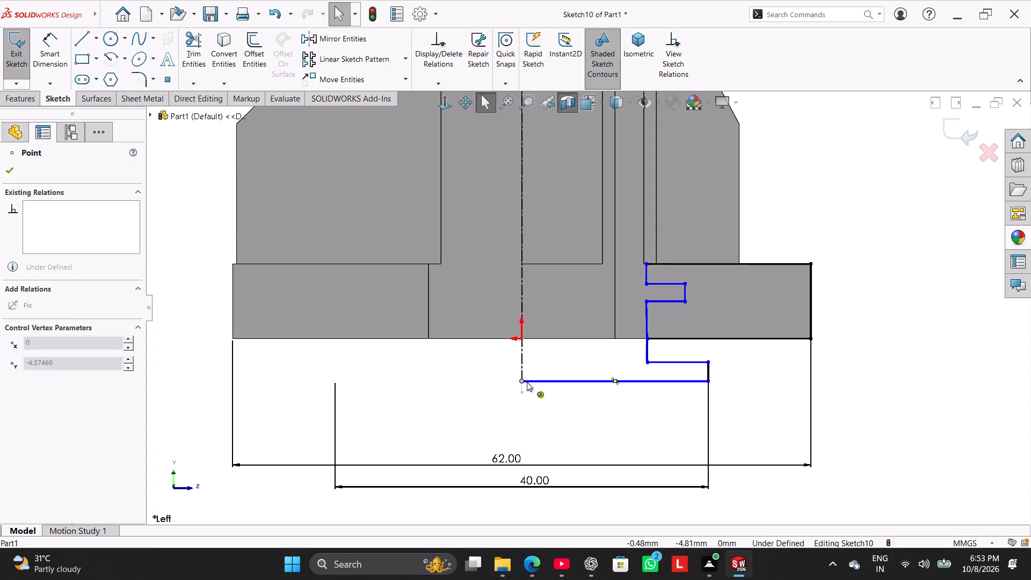
left_click_drag(527, 382, 528, 380)
left_click(525, 403)
Rearrange the diameter dimensions below the profile, with 40 mm above 62 mm and both texts near the centerline.
left_click_drag(513, 465, 513, 468)
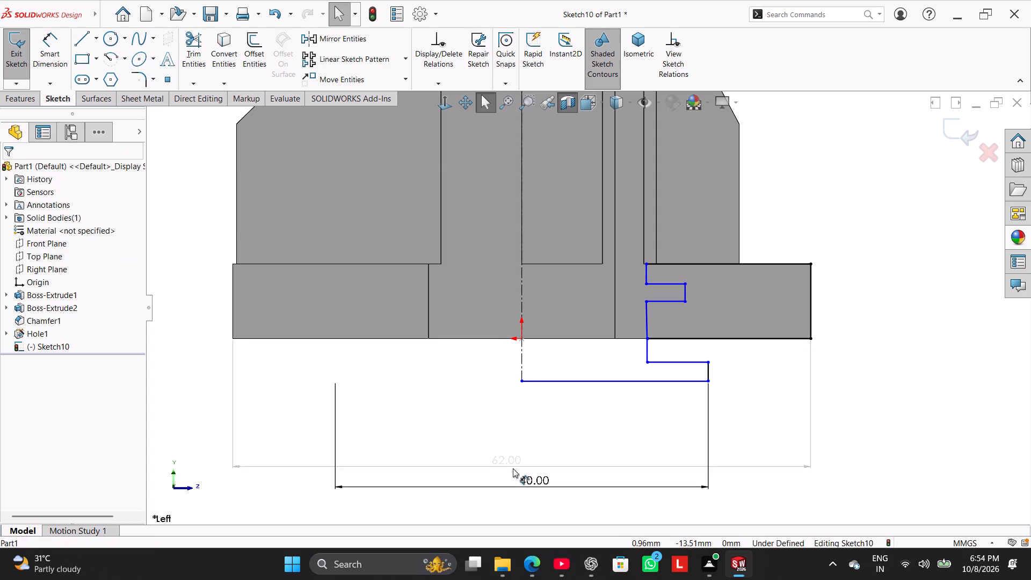
left_click_drag(513, 468, 513, 496)
left_click_drag(522, 482, 527, 459)
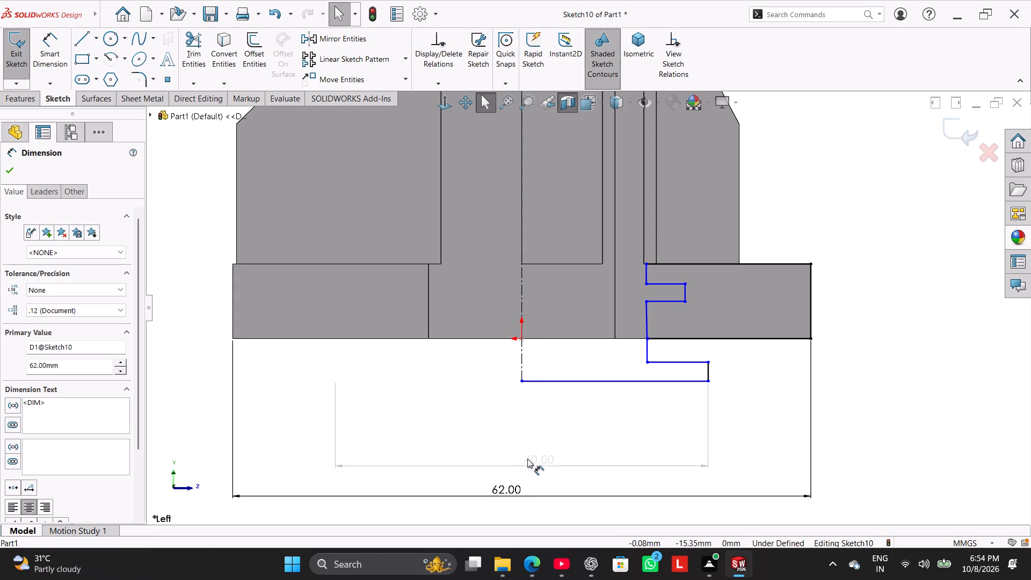
left_click_drag(527, 459, 522, 459)
left_click(560, 438)
left_click_drag(502, 483, 521, 483)
left_click(499, 430)
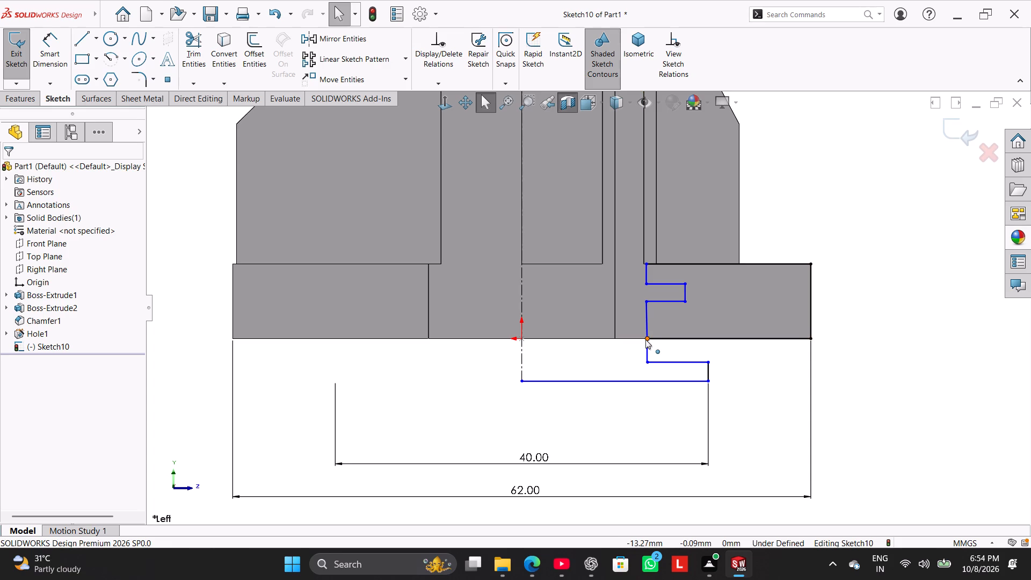
Show the sketch relation symbols on the profile.
right_click(645, 339)
left_click(607, 373)
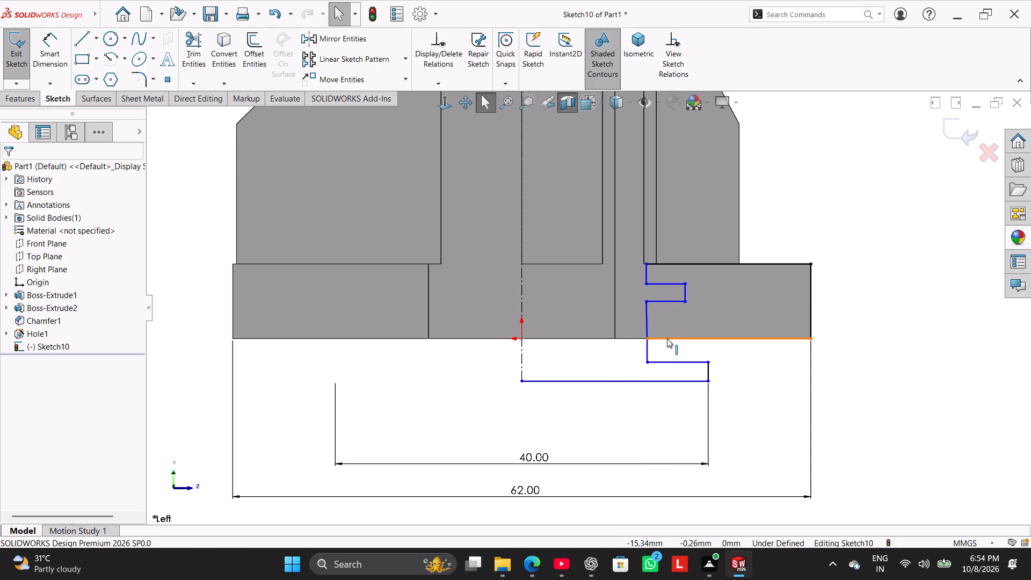
left_click(669, 40)
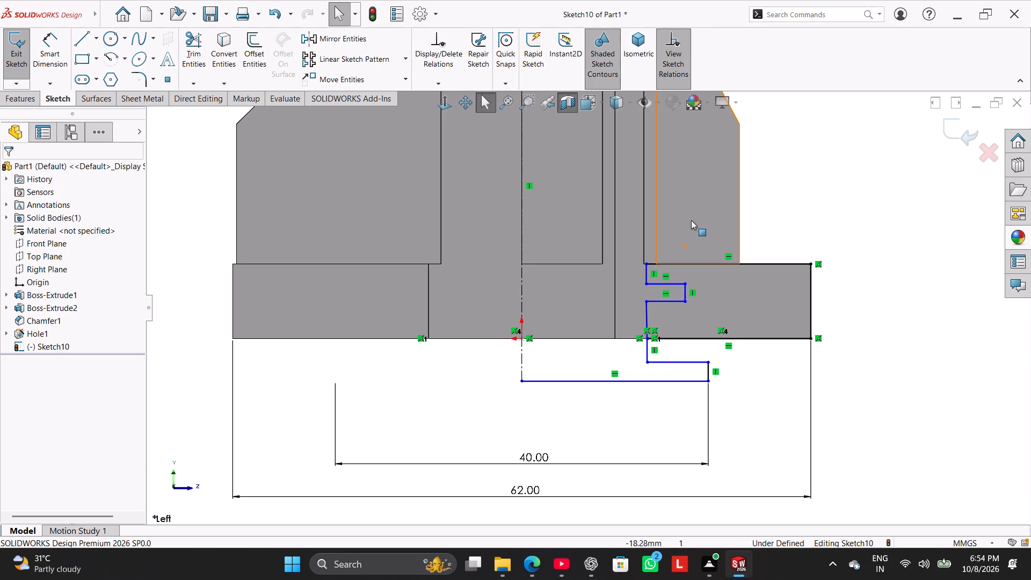
Delete the coincident relations where the groove's lower inner vertical line and the lower step meet the part's bottom edge.
right_click(655, 328)
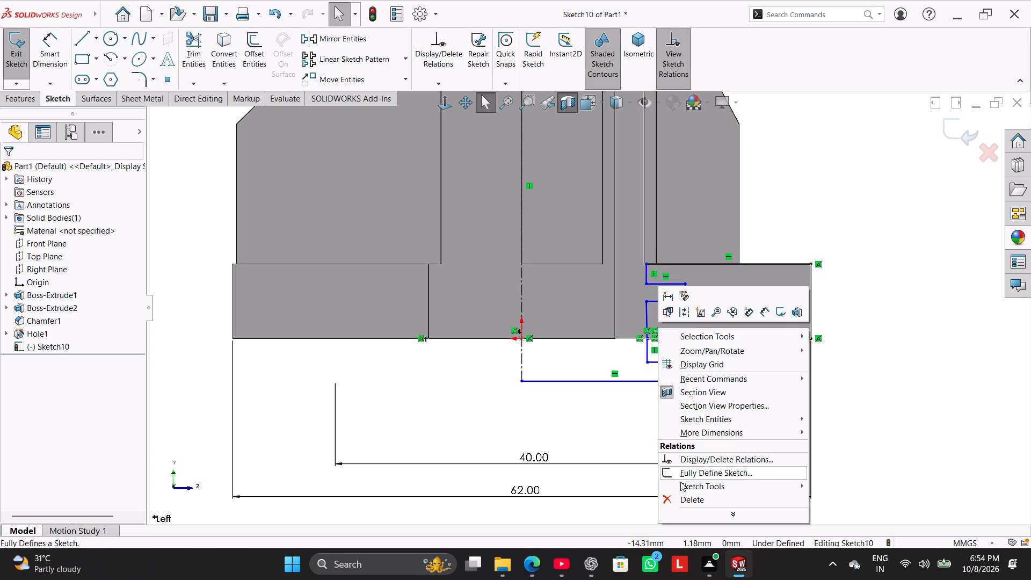
left_click(686, 492)
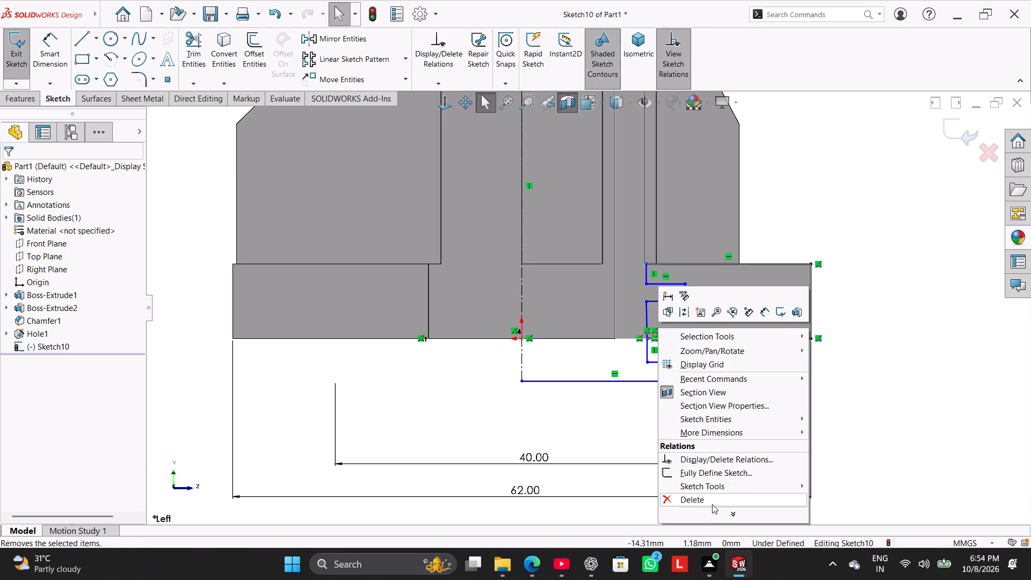
left_click(711, 502)
right_click(656, 339)
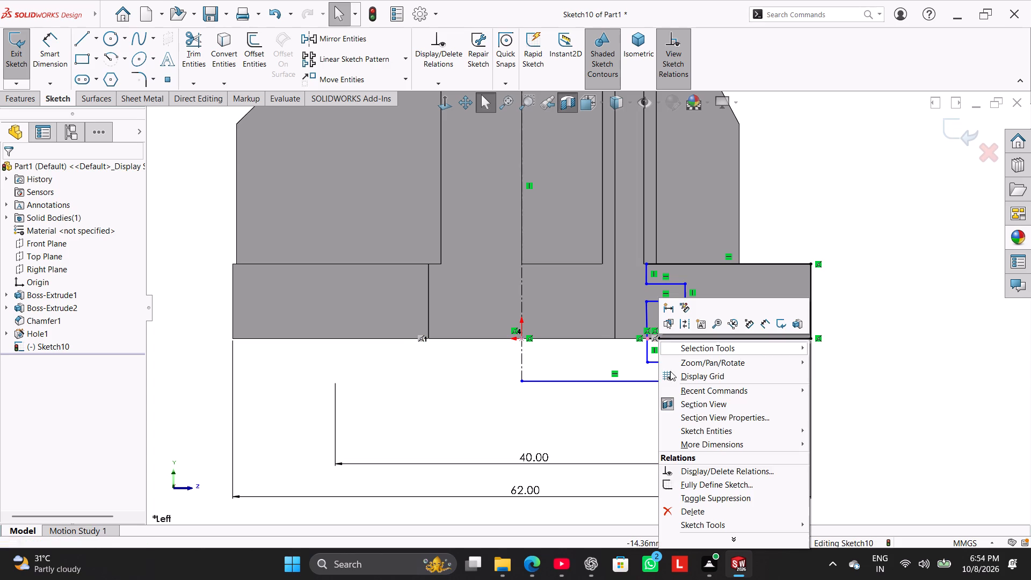
left_click(681, 507)
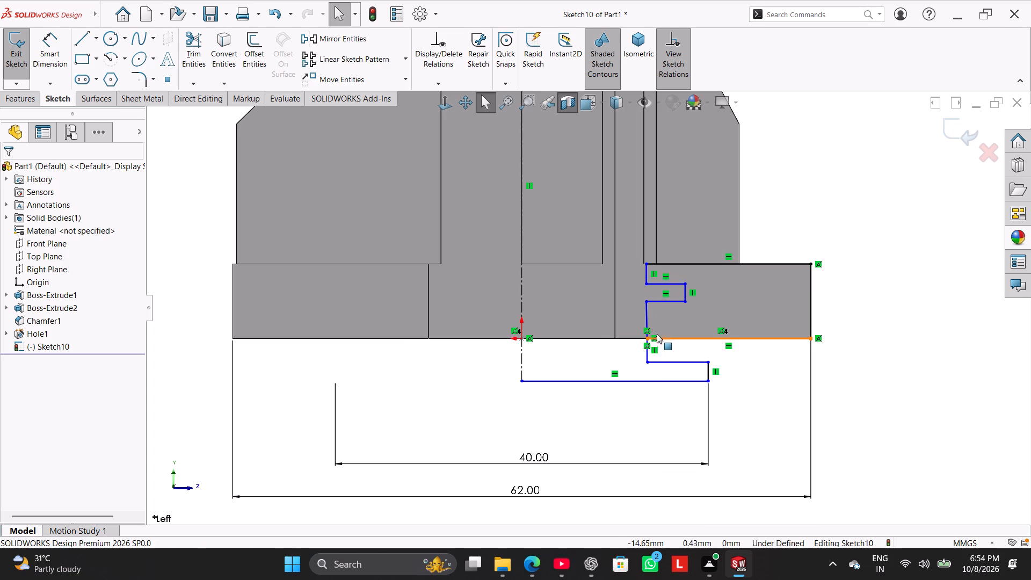
right_click(655, 338)
left_click(685, 509)
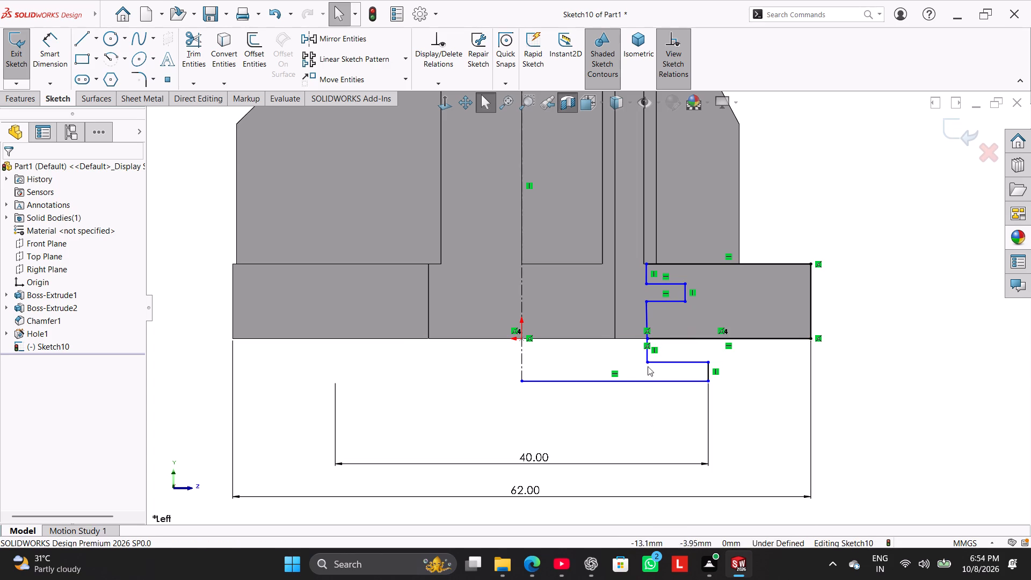
right_click(646, 345)
left_click(666, 512)
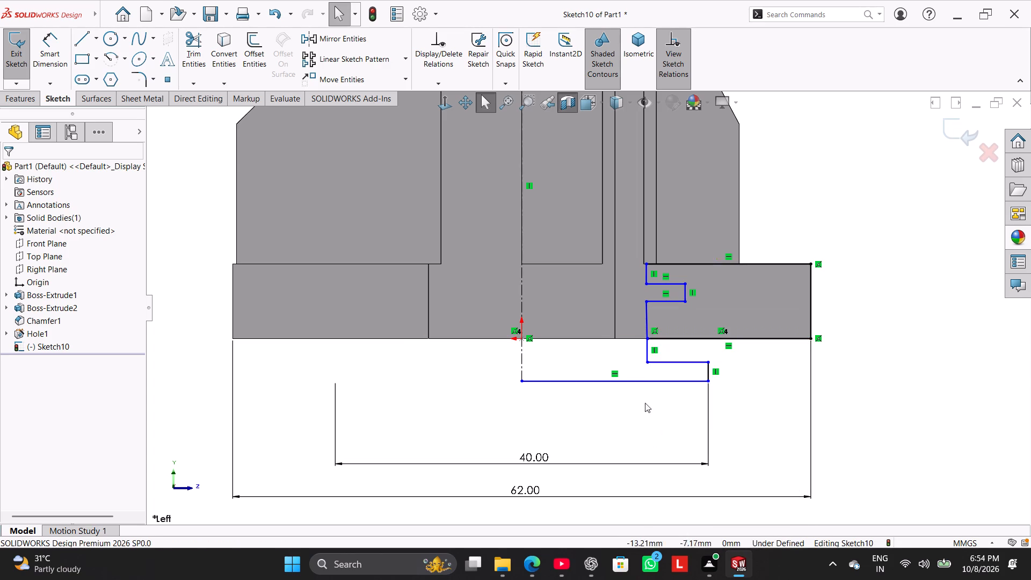
right_click(655, 328)
left_click(679, 499)
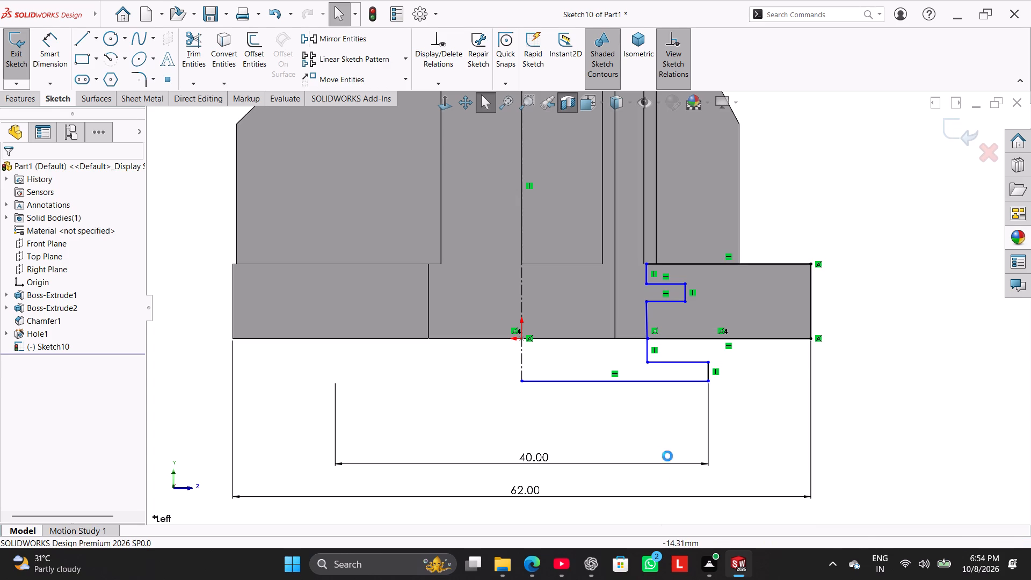
right_click(655, 331)
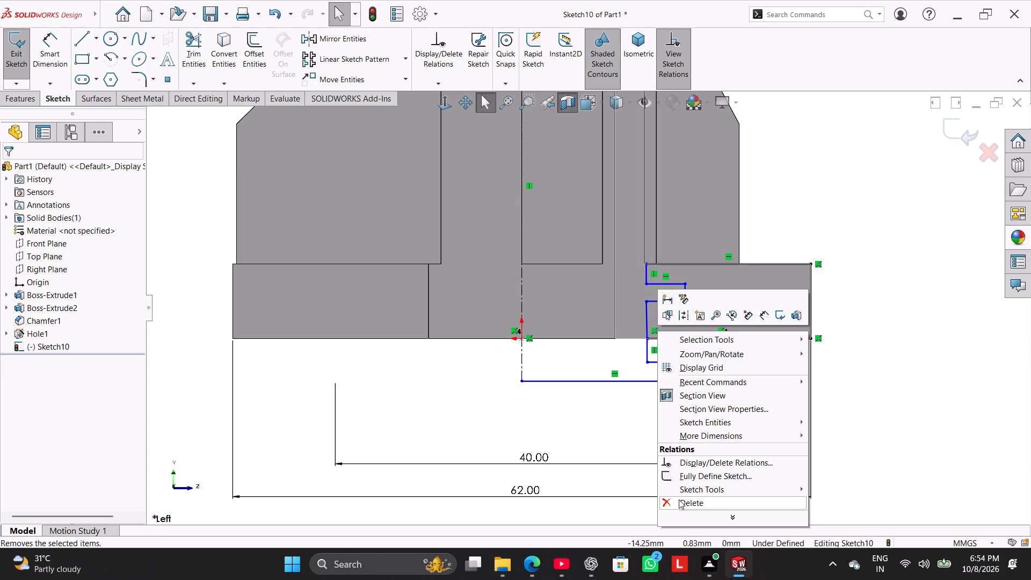
left_click(679, 499)
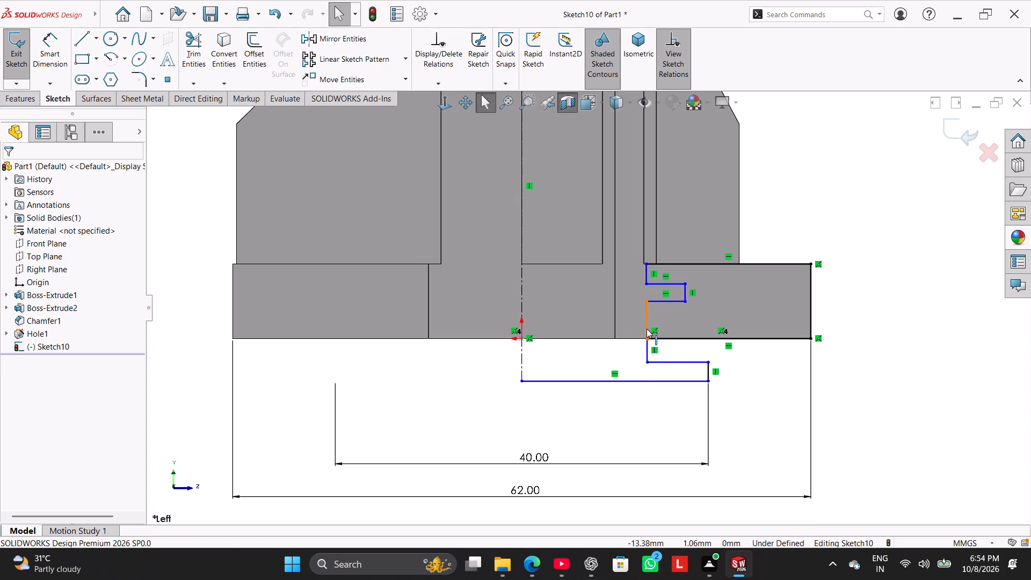
right_click(652, 329)
left_click(620, 377)
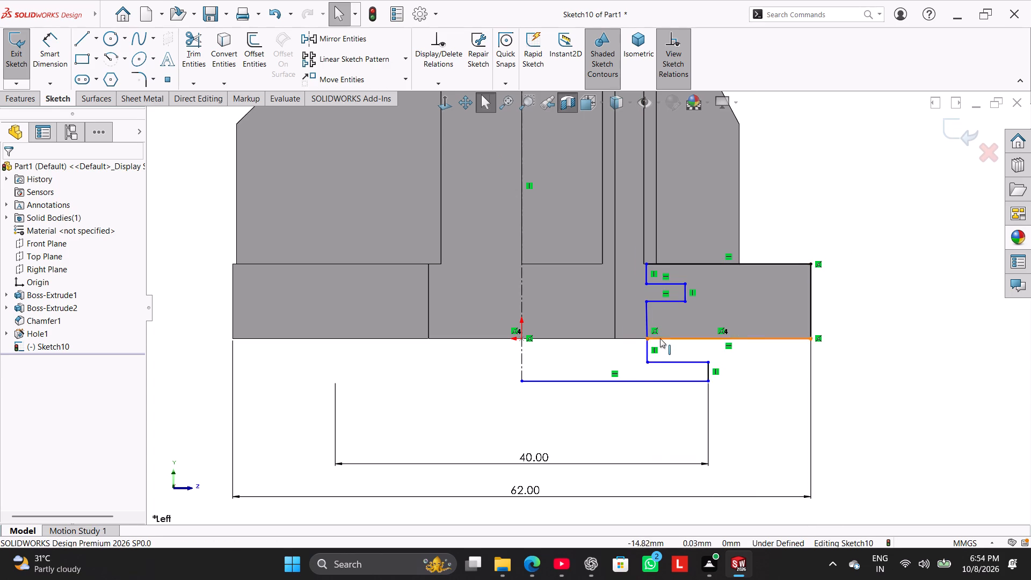
Delete the remaining coincident relation at the lower end of the inner vertical line below the groove.
scroll(660, 338, "down", 7)
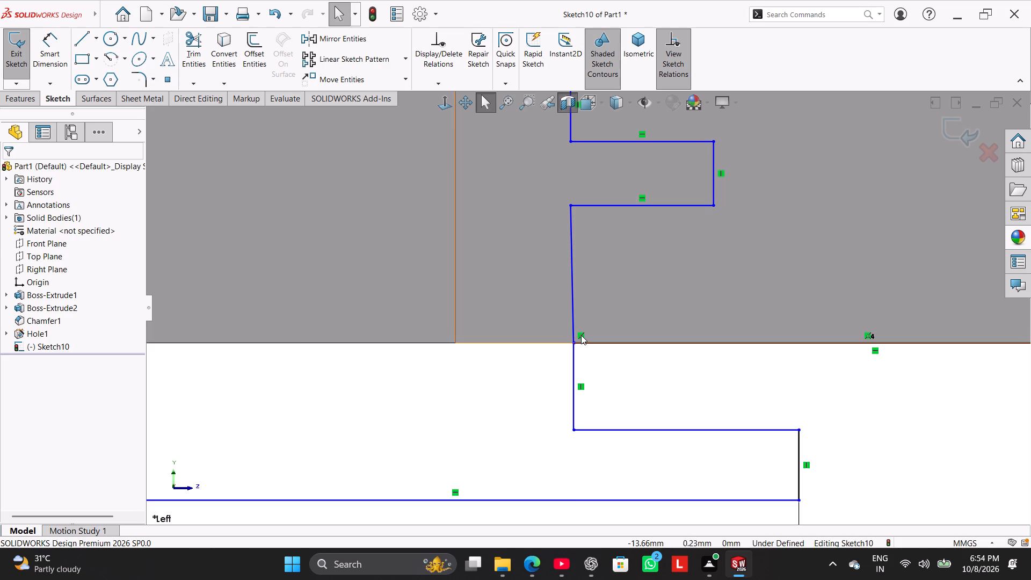
double_click(581, 335)
right_click(581, 335)
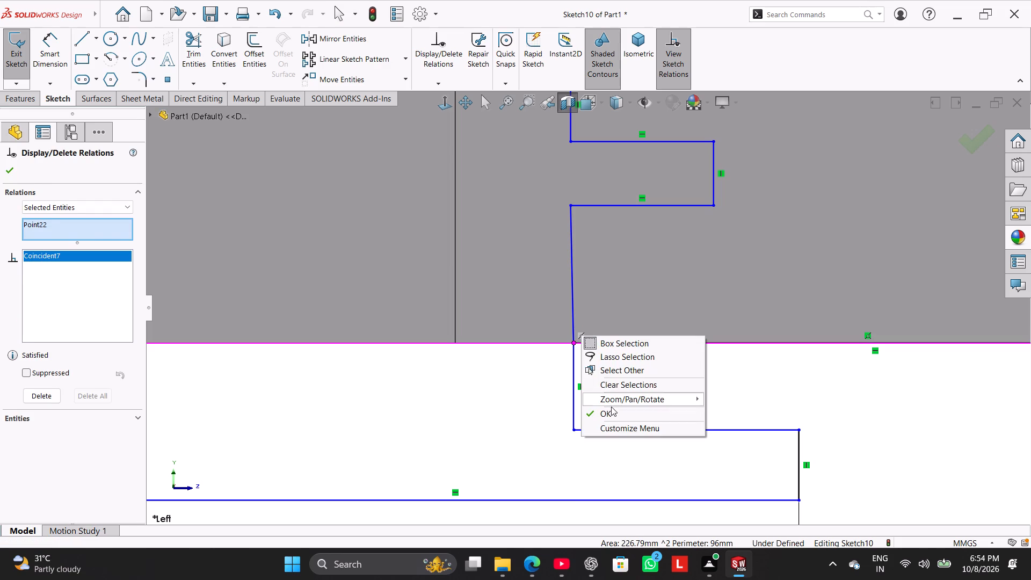
left_click(613, 411)
right_click(581, 332)
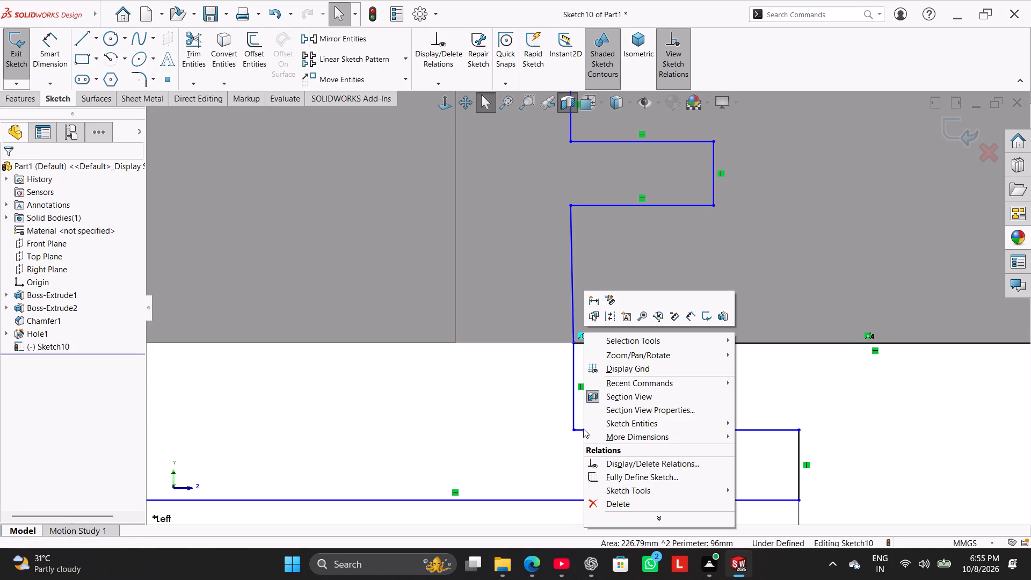
left_click(606, 503)
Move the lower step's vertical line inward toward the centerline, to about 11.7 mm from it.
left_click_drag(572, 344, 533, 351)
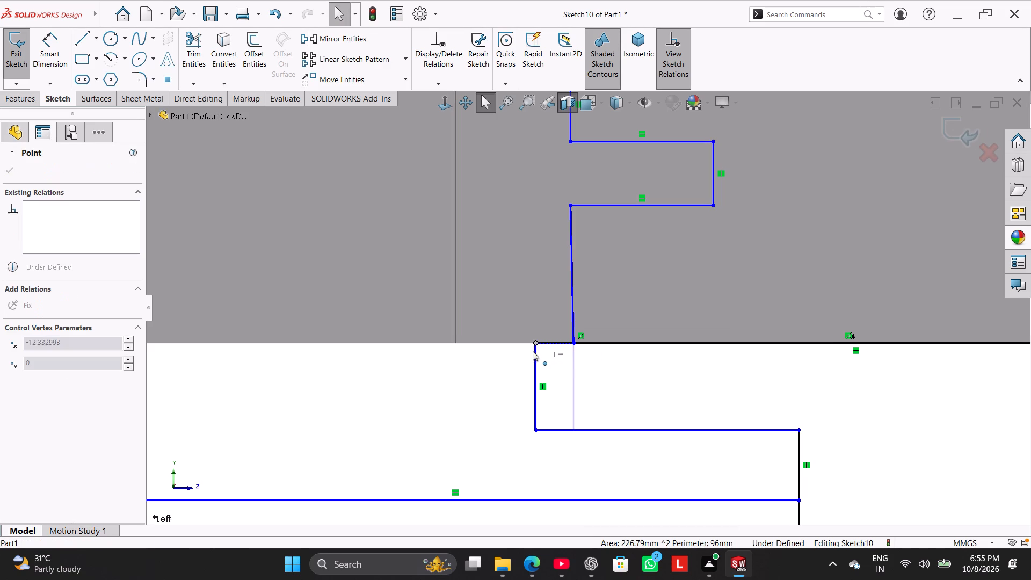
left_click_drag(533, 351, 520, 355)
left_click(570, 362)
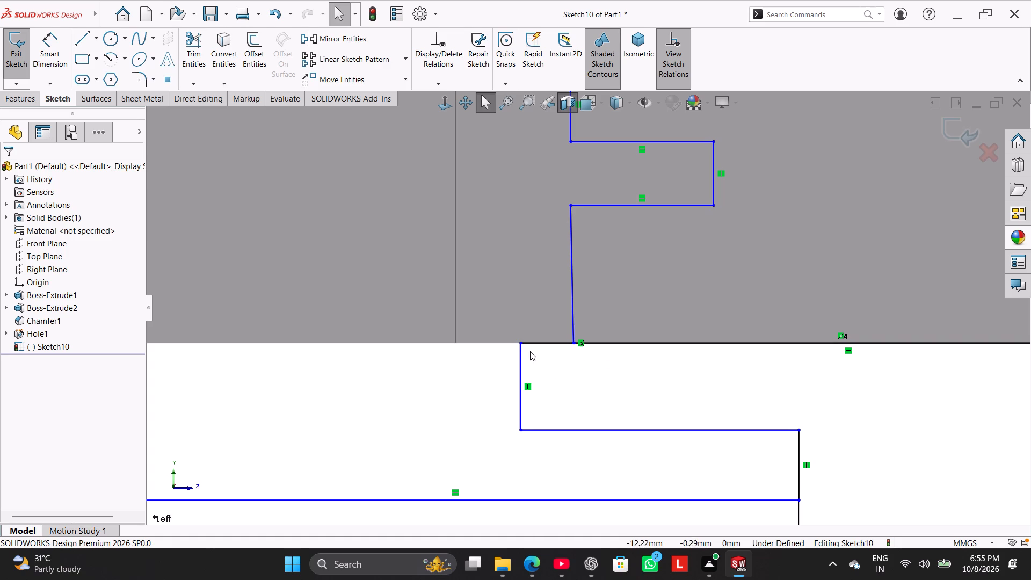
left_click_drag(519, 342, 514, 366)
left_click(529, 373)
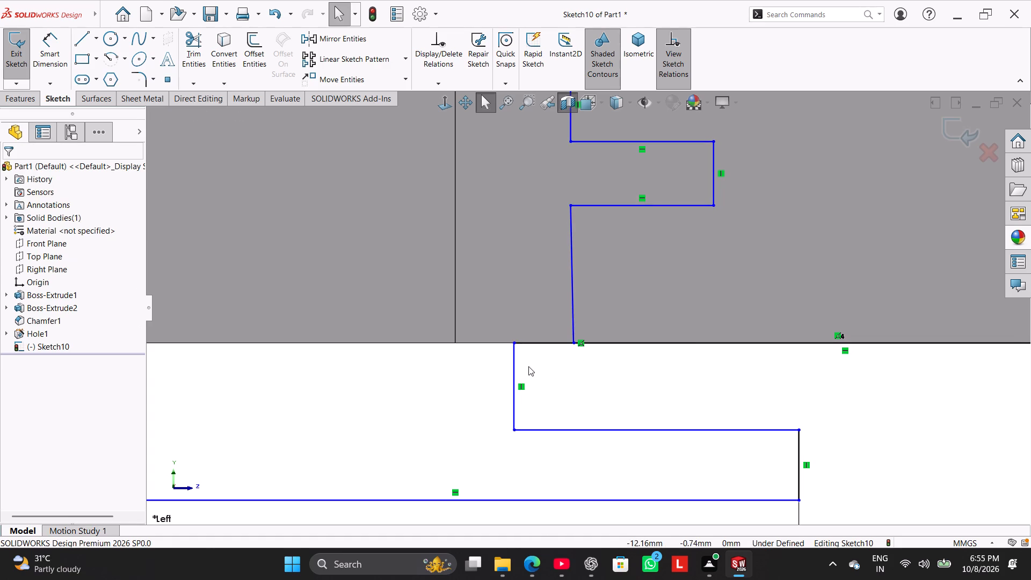
Examine the relations on the upper endpoint of the lower step's vertical line and its adjoining horizontal line.
left_click(513, 341)
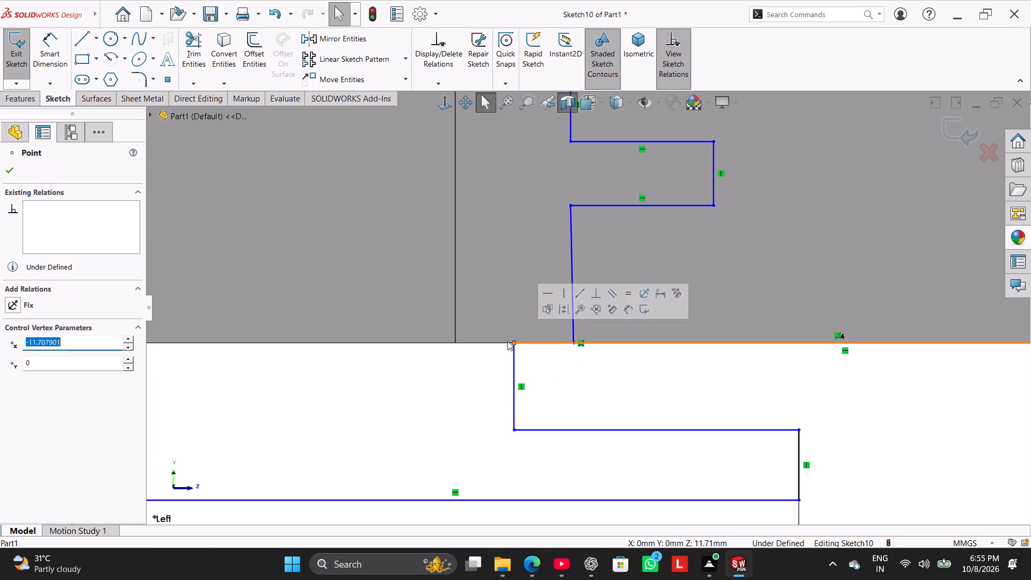
left_click(507, 341)
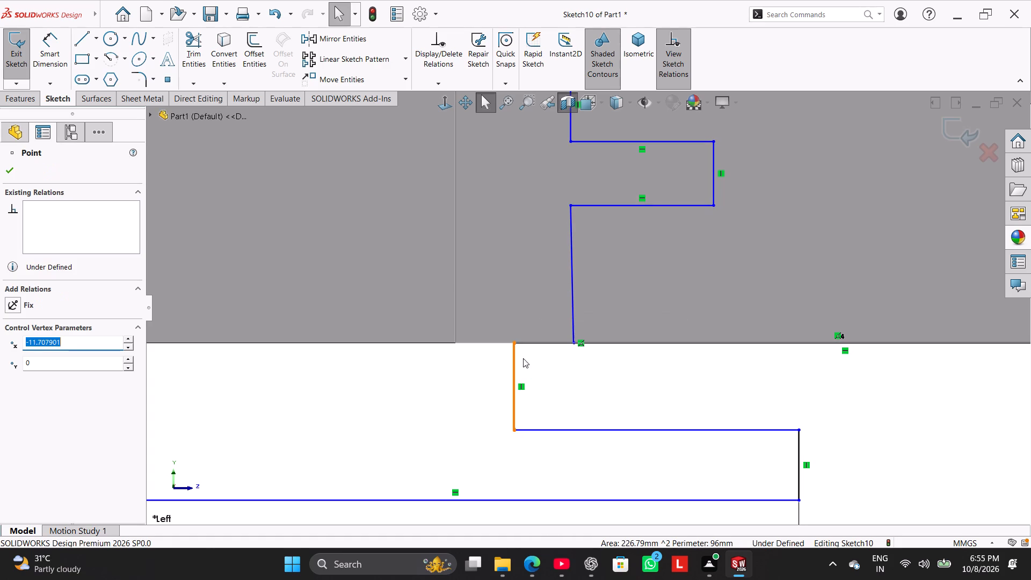
left_click(561, 364)
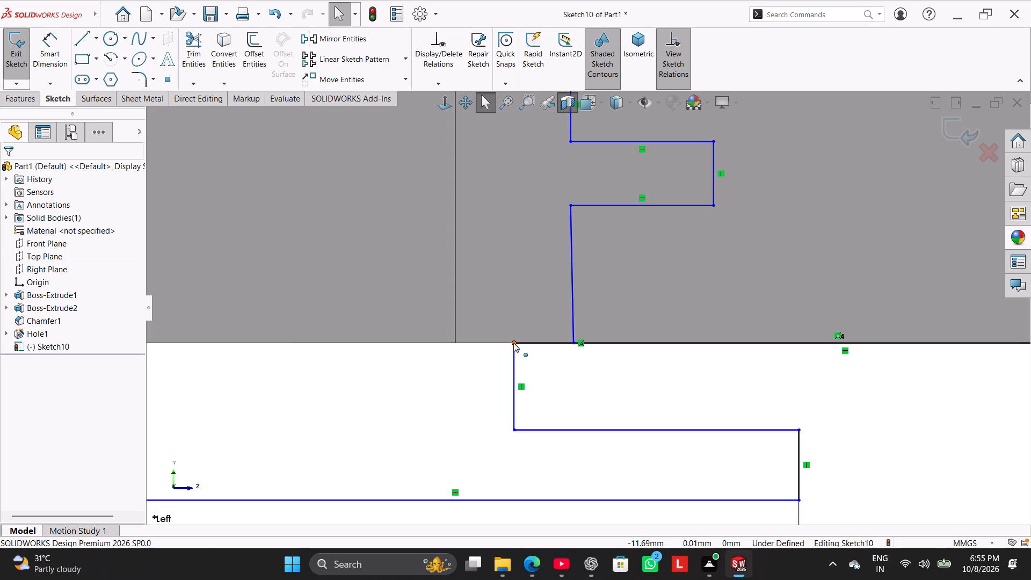
left_click(513, 343, "shift")
left_click(506, 342, "shift")
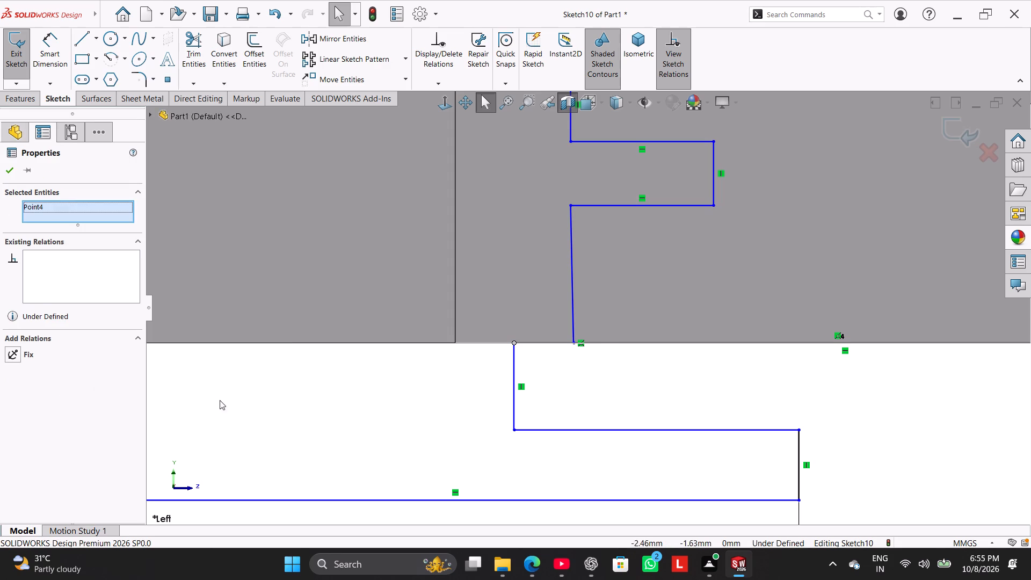
left_click(284, 412)
left_click(512, 340, "shift")
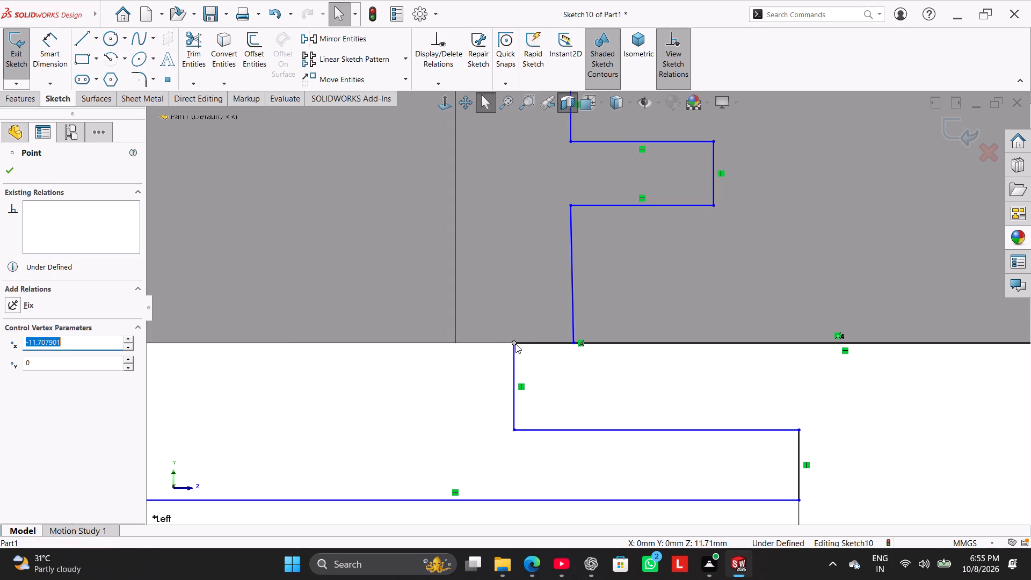
left_click(513, 343, "shift")
left_click(530, 340, "shift")
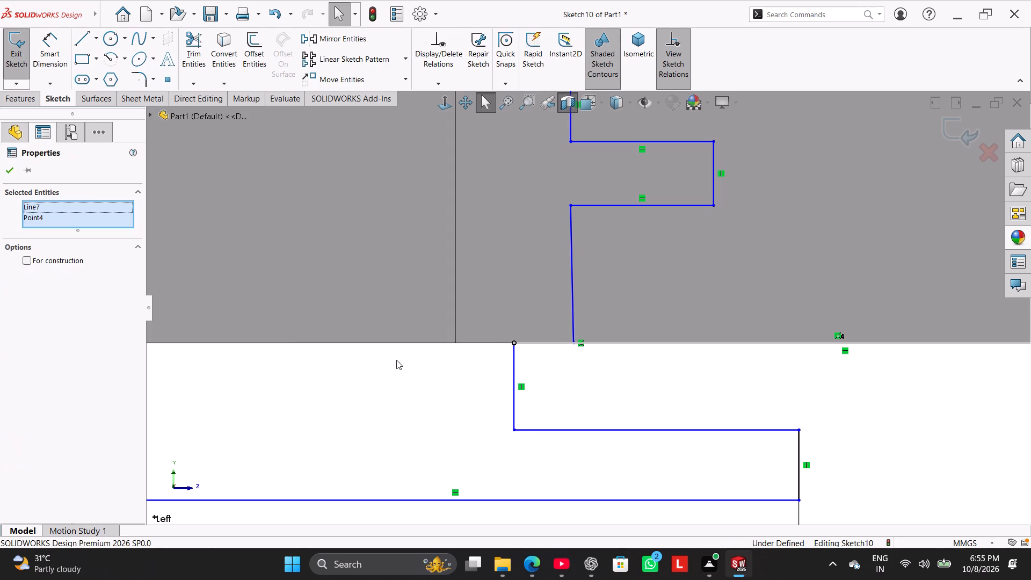
left_click(72, 373)
scroll(454, 382, "up", 2)
left_click(476, 376)
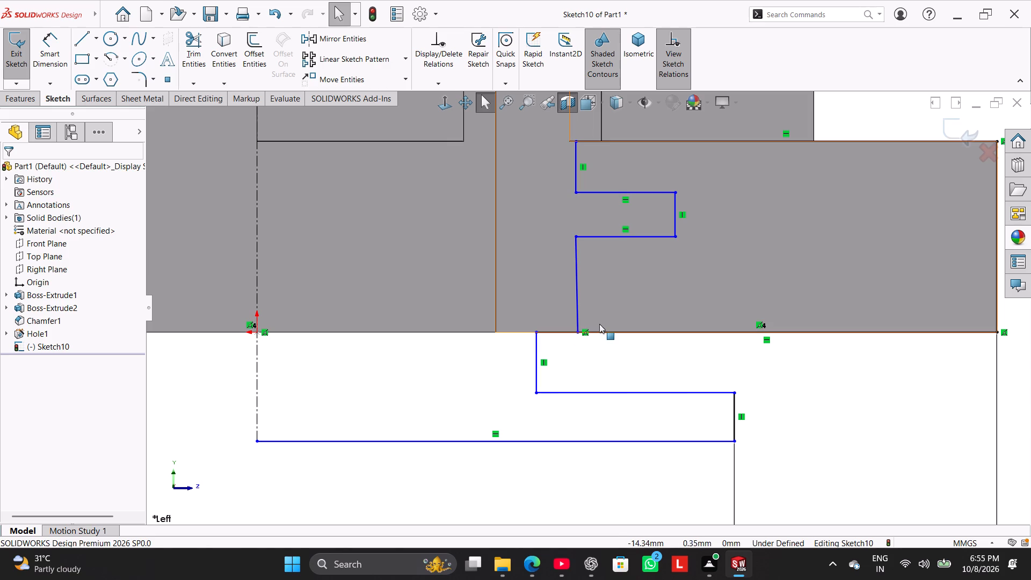
Move the lower step's vertical line outward past the inner vertical line, about 15.5 mm from the centerline.
left_click_drag(535, 343, 596, 349)
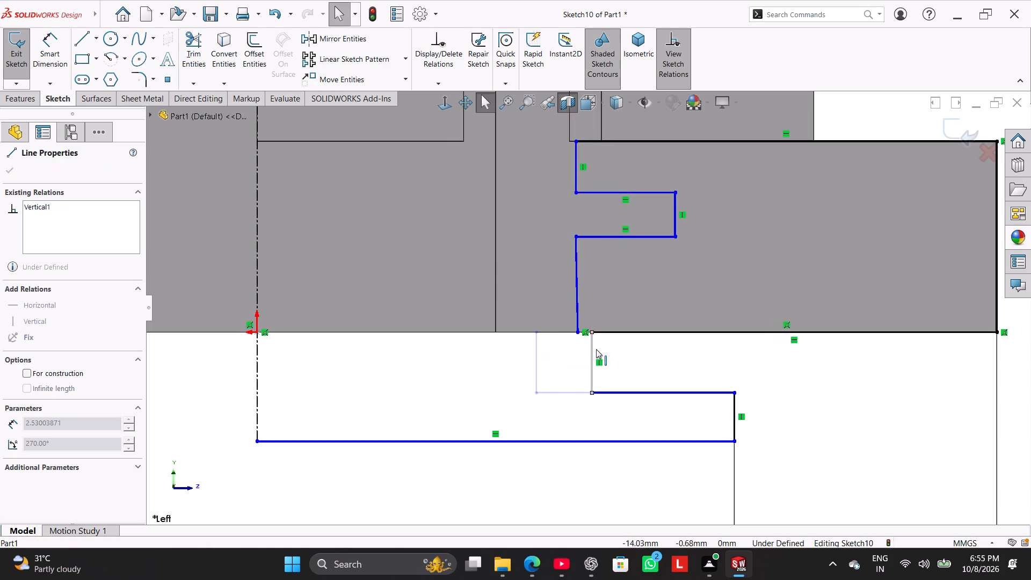
left_click_drag(596, 349, 627, 354)
left_click(576, 367)
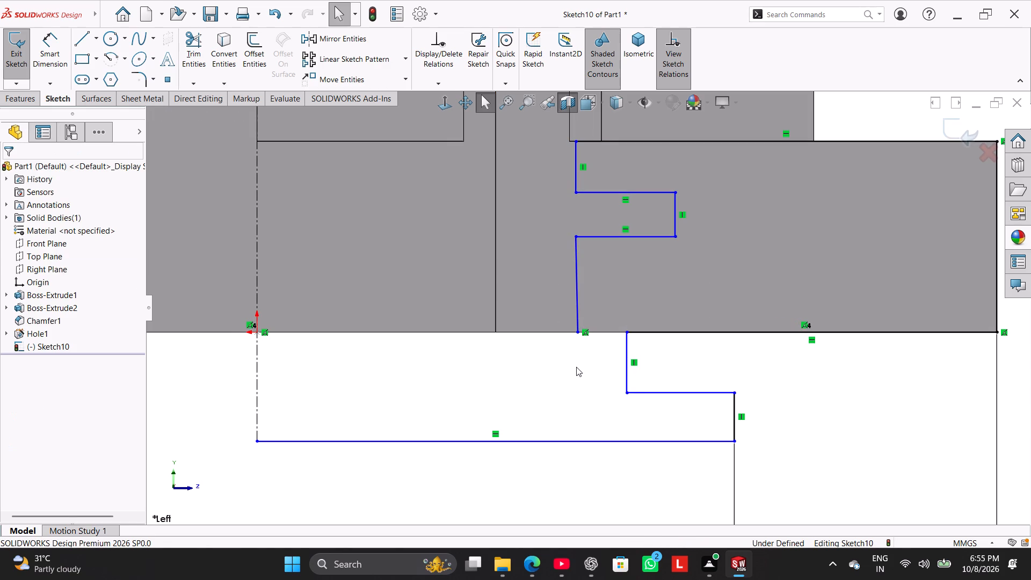
Delete the inner line's coincident relation with the part's bottom edge and extend its lower end to the profile's bottom line.
right_click(587, 331)
left_click(577, 359)
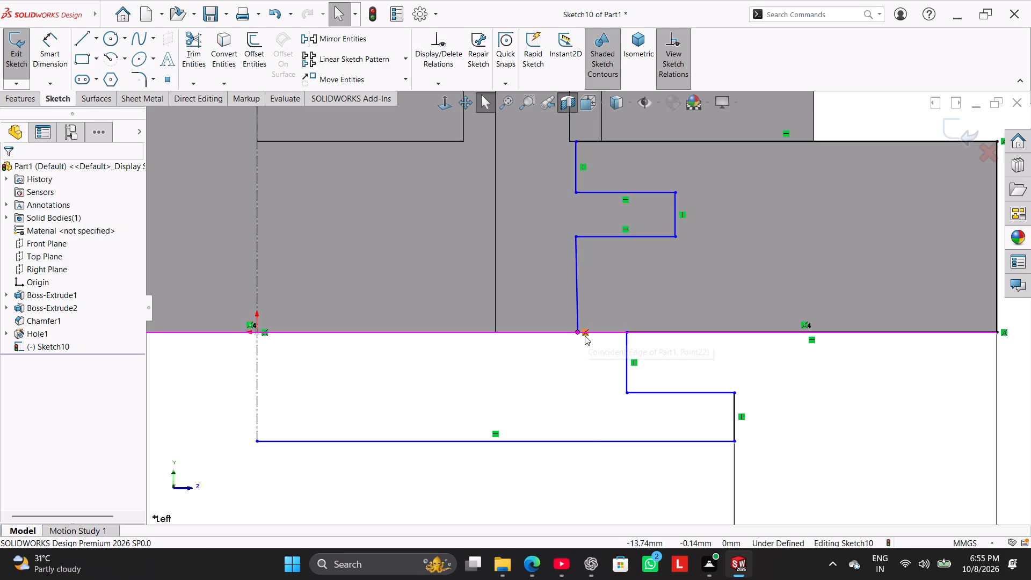
right_click(585, 336)
left_click(601, 505)
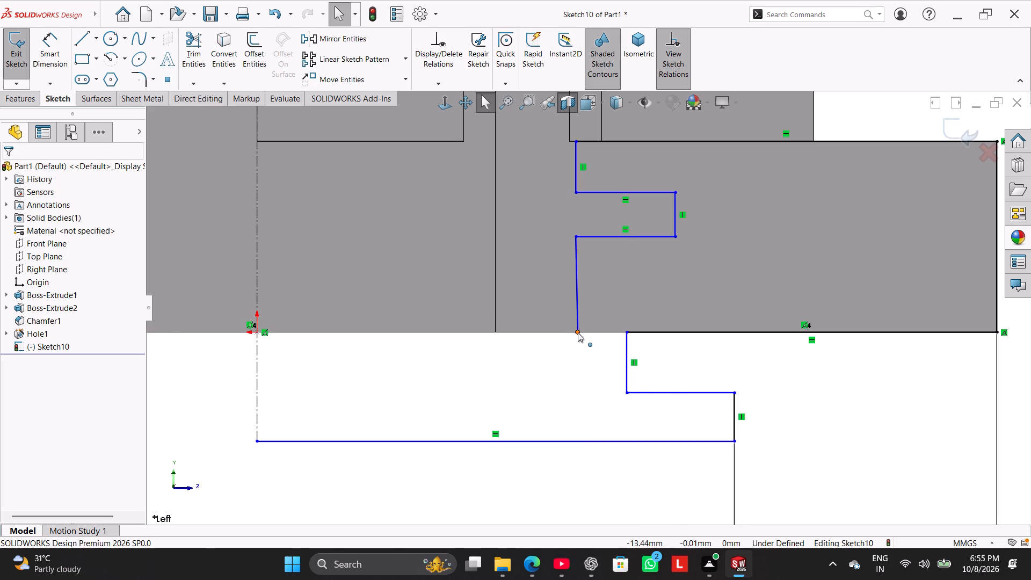
left_click_drag(578, 331, 574, 441)
left_click(536, 381)
Add a vertical relation to the extended inner line below the groove.
right_click(572, 364)
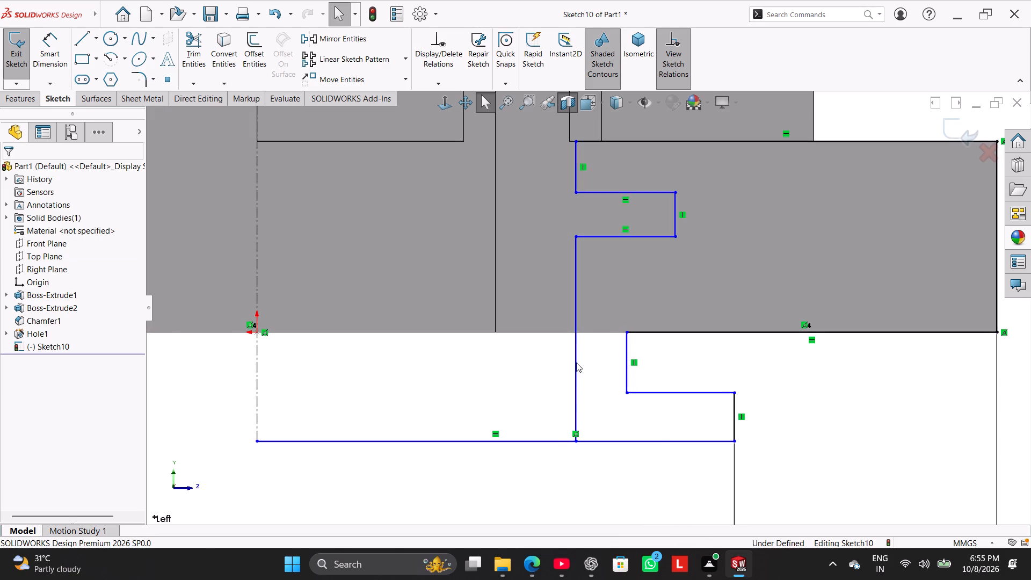
left_click(567, 358)
right_click(575, 361)
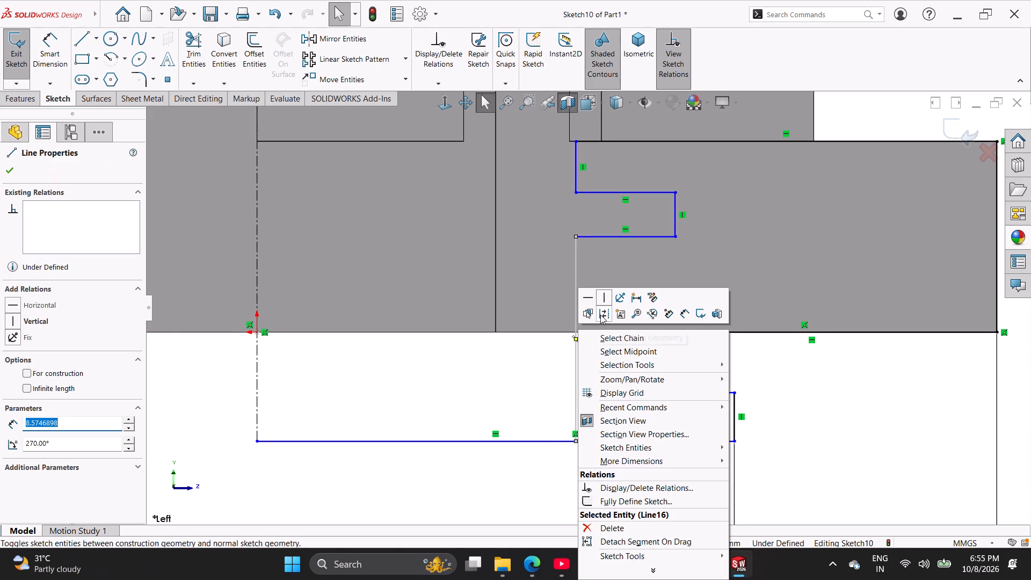
left_click(604, 299)
left_click(549, 363)
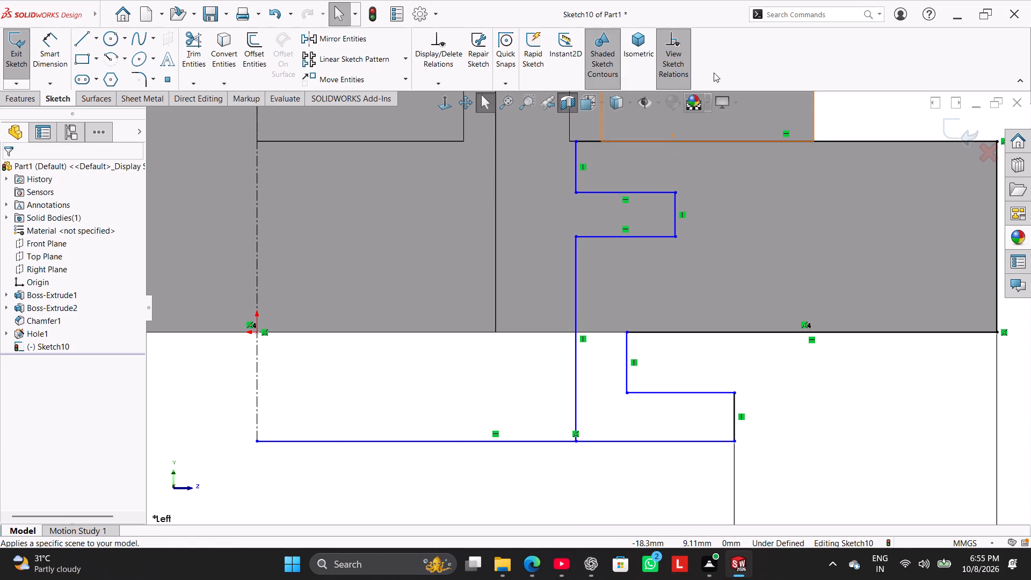
Hide the sketch relation symbols.
left_click(687, 60)
left_click(743, 360)
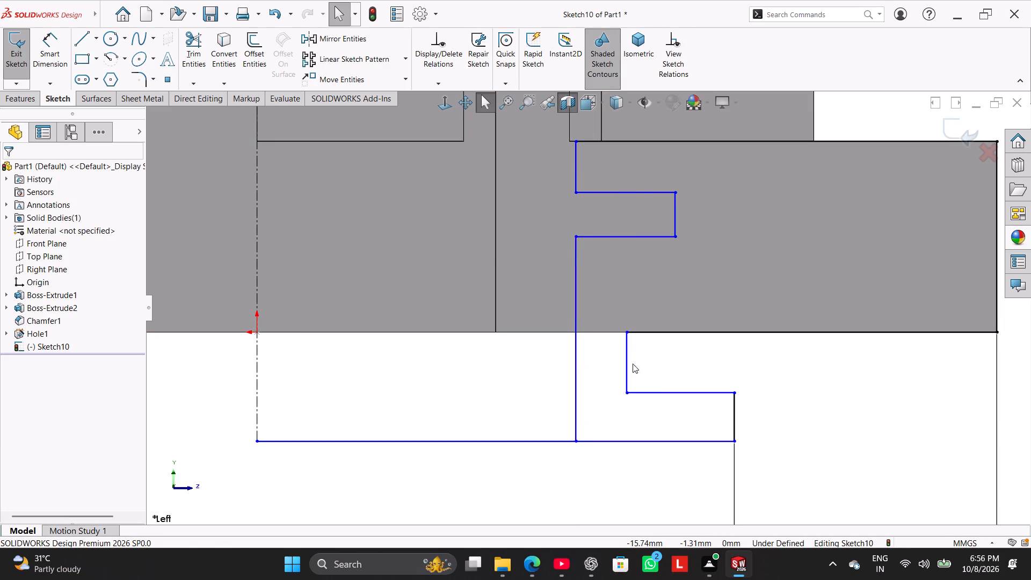
Dimension the lower step's inner vertical line across the centerline as a 32 mm diameter, placed above the 40 mm dimension.
scroll(638, 359, "up", 4)
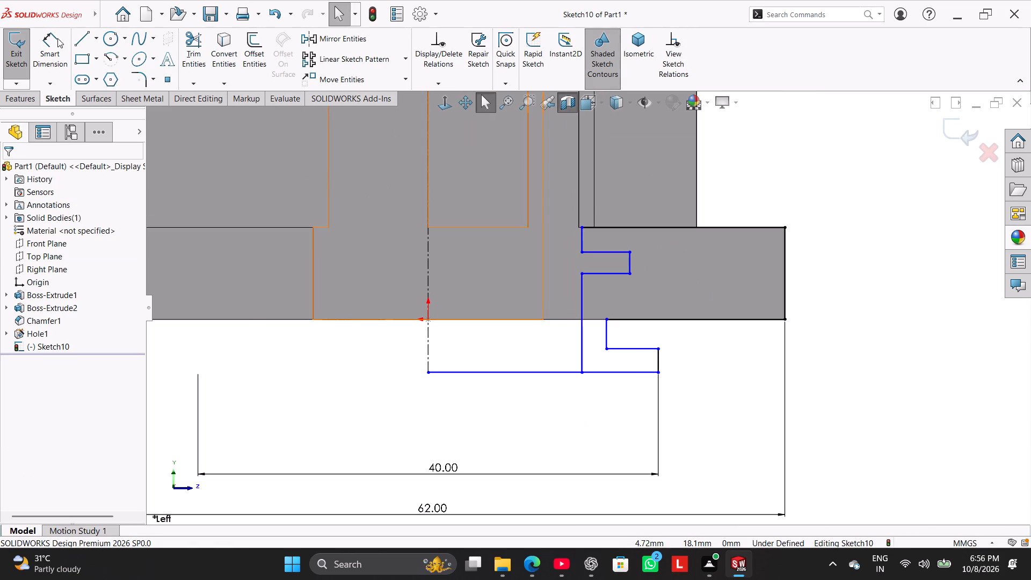
left_click(56, 38)
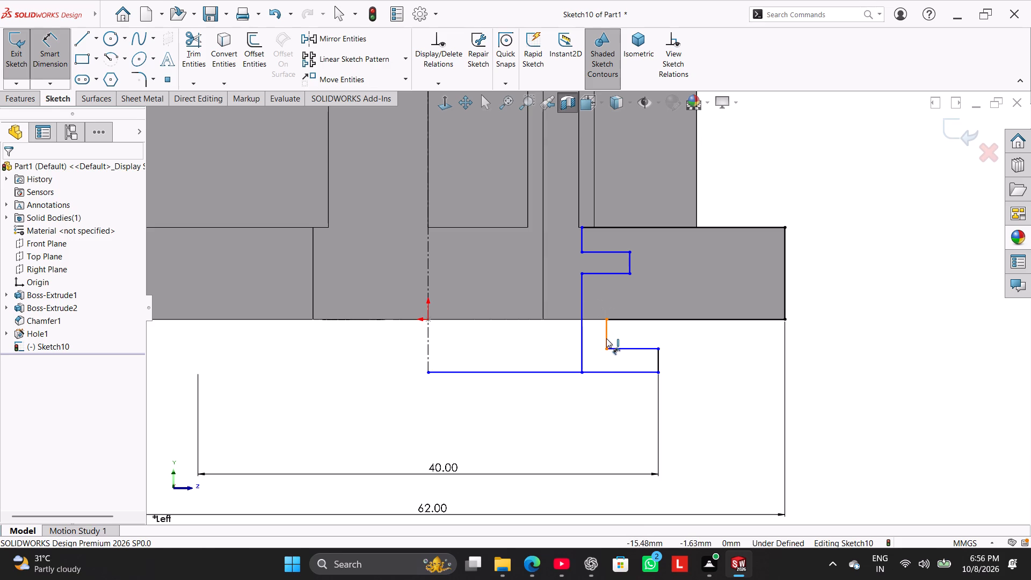
left_click(606, 338)
left_click(428, 327)
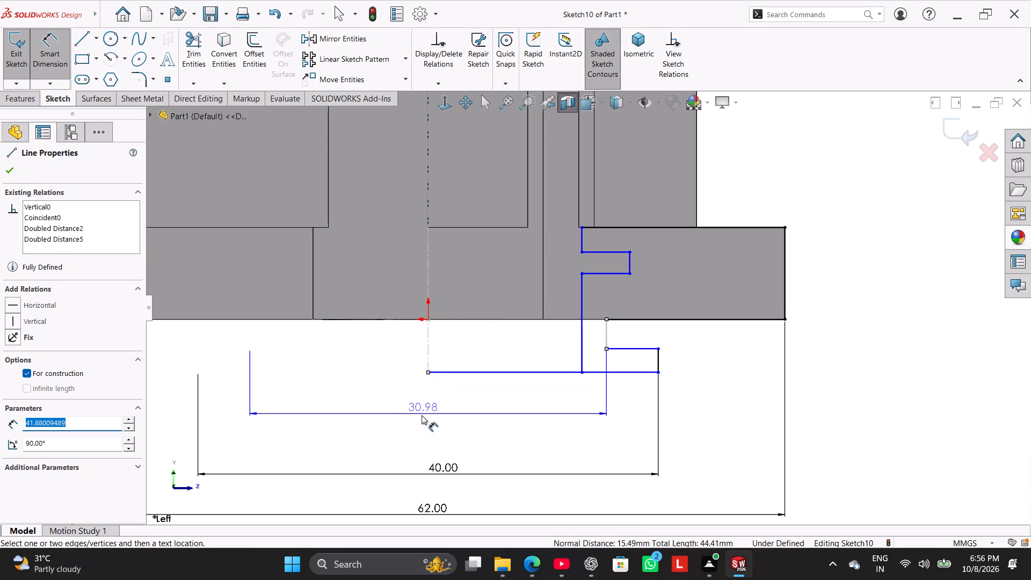
left_click(416, 419)
type("32")
key("Return")
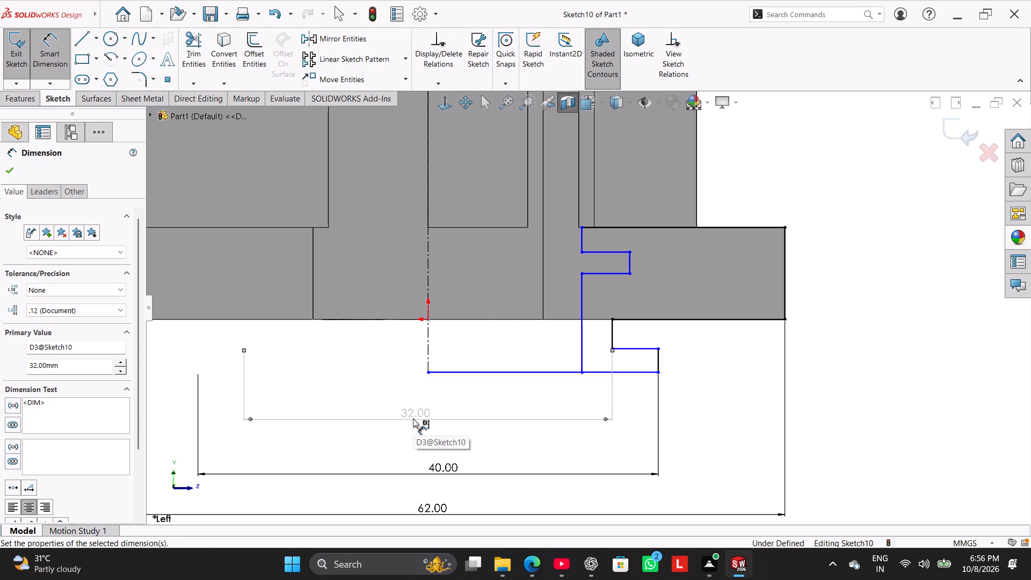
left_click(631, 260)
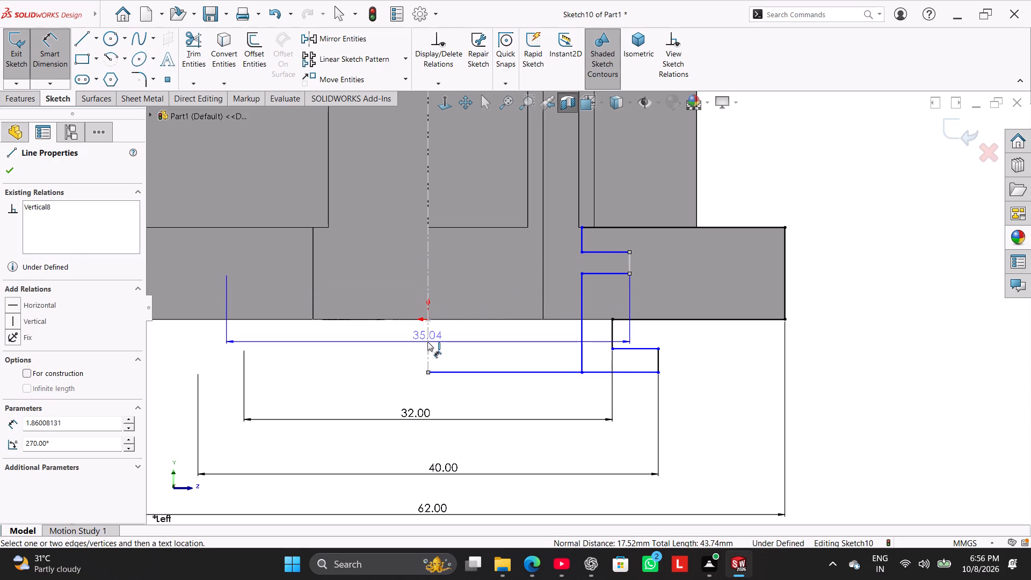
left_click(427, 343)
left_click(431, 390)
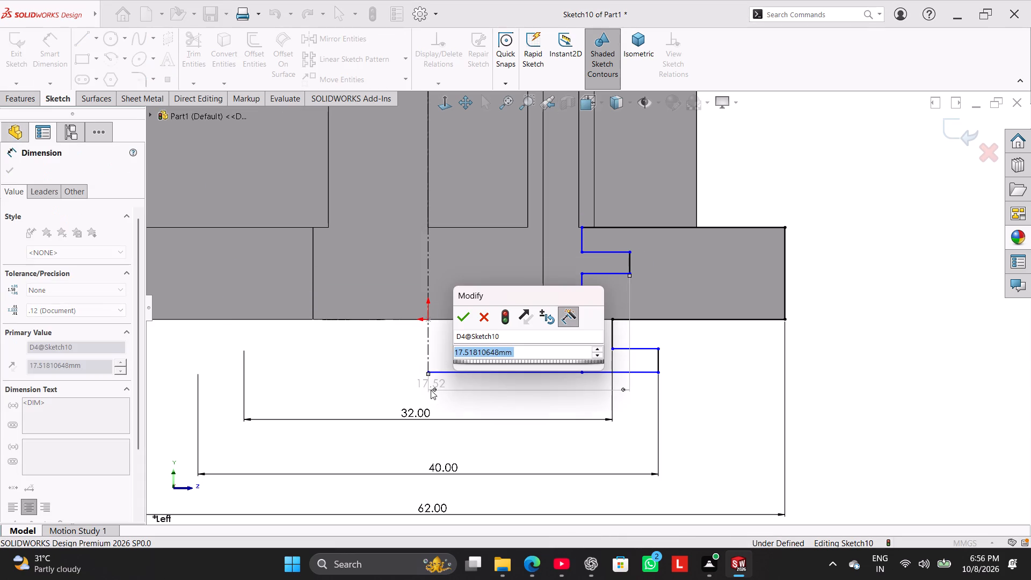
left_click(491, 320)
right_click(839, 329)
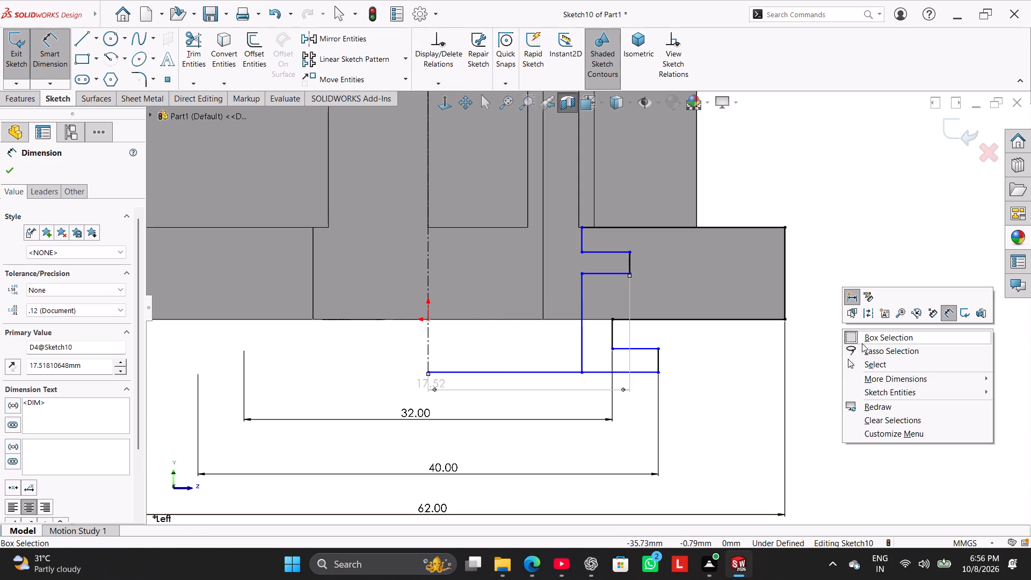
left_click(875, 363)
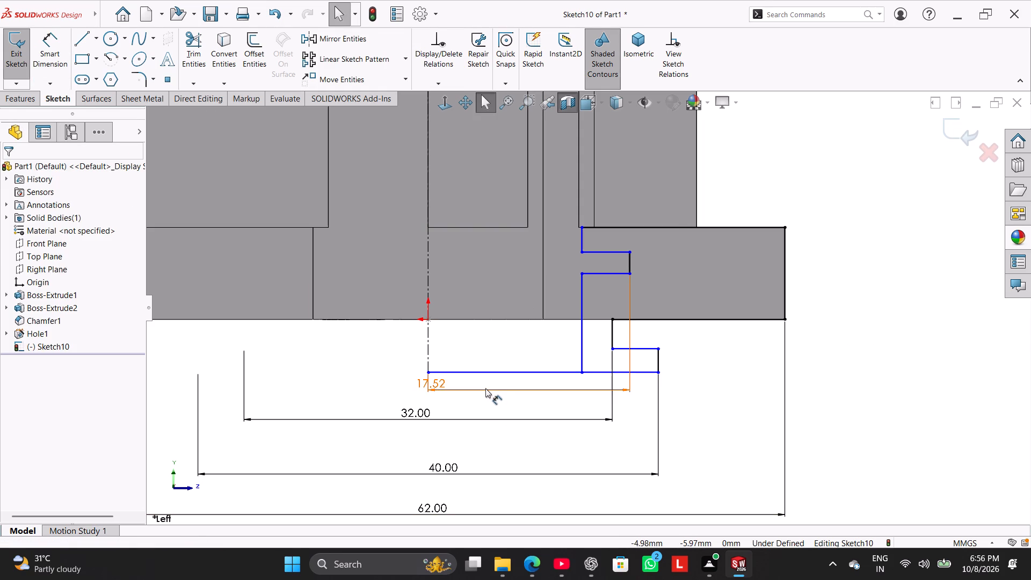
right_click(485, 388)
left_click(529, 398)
Dimension the groove's vertical line across the centerline as a 26 mm diameter, placed above the 32 mm dimension.
right_click_drag(811, 385, 1030, 380)
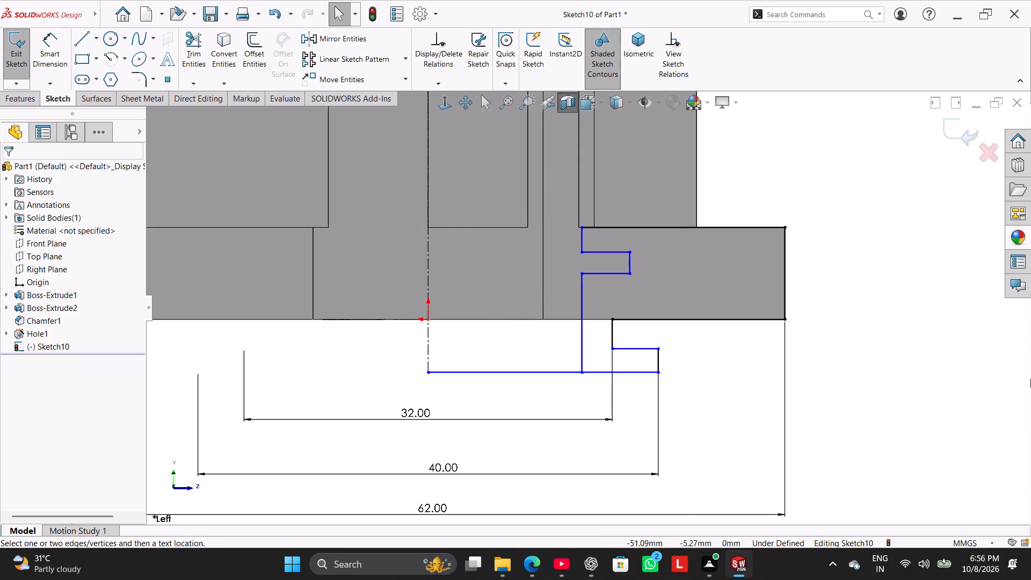
left_click(627, 265)
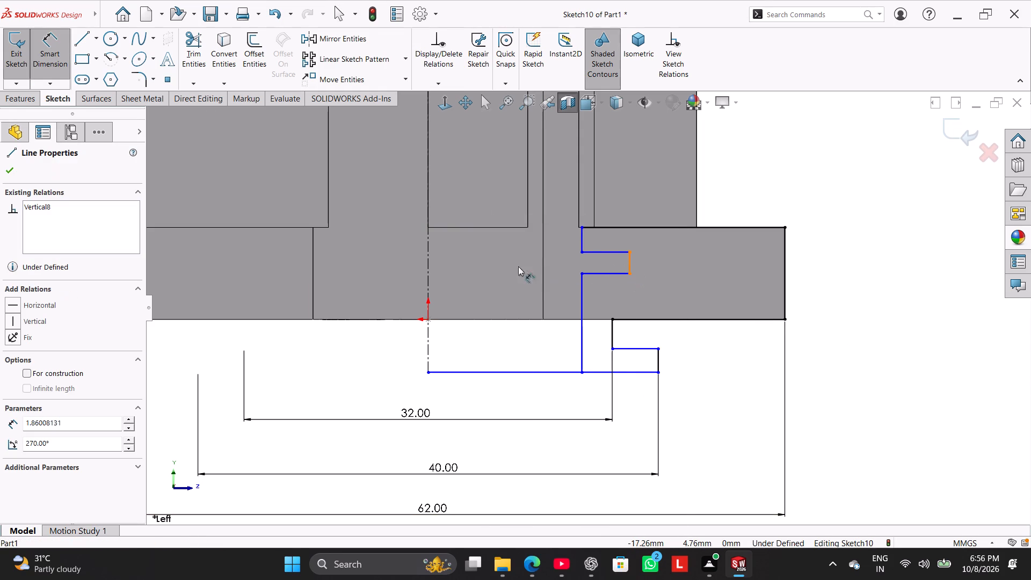
left_click(427, 269)
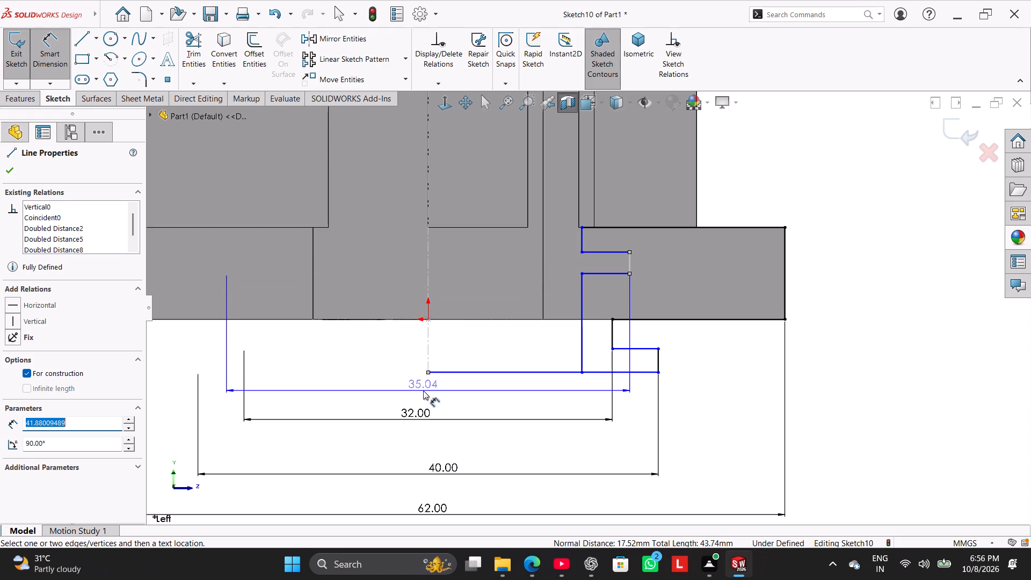
left_click(423, 390)
type("26")
key("Return")
left_click(496, 362)
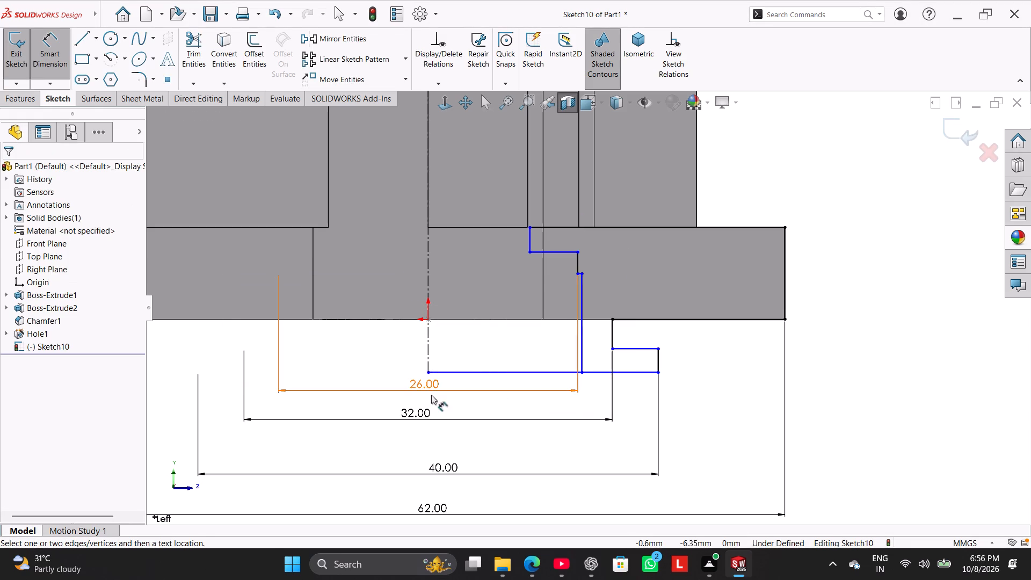
Move the 32 mm and 26 mm dimensions further down, keeping the 26 mm above the 32 mm.
left_click_drag(422, 410, 422, 442)
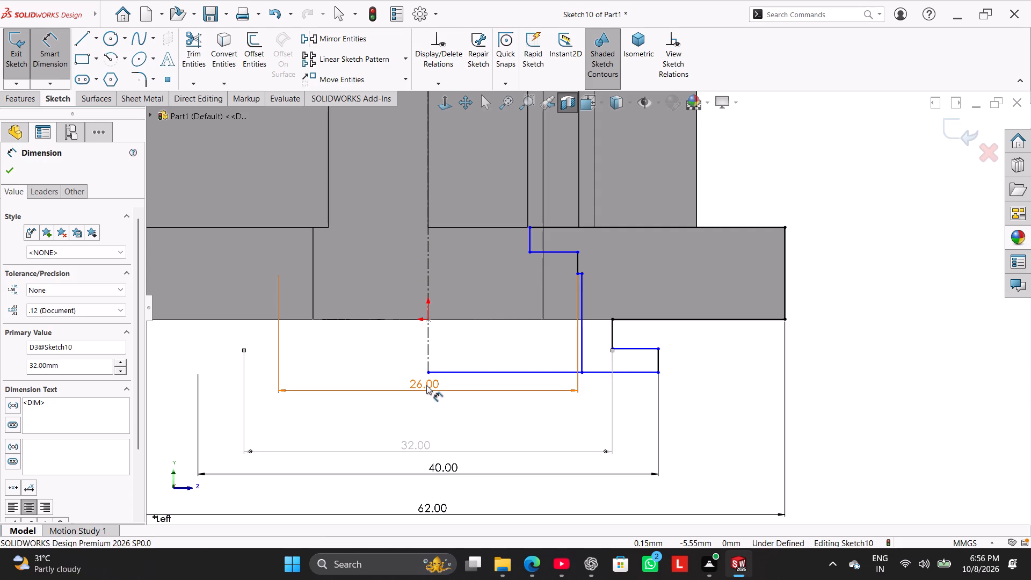
left_click_drag(426, 385, 429, 414)
left_click(851, 343)
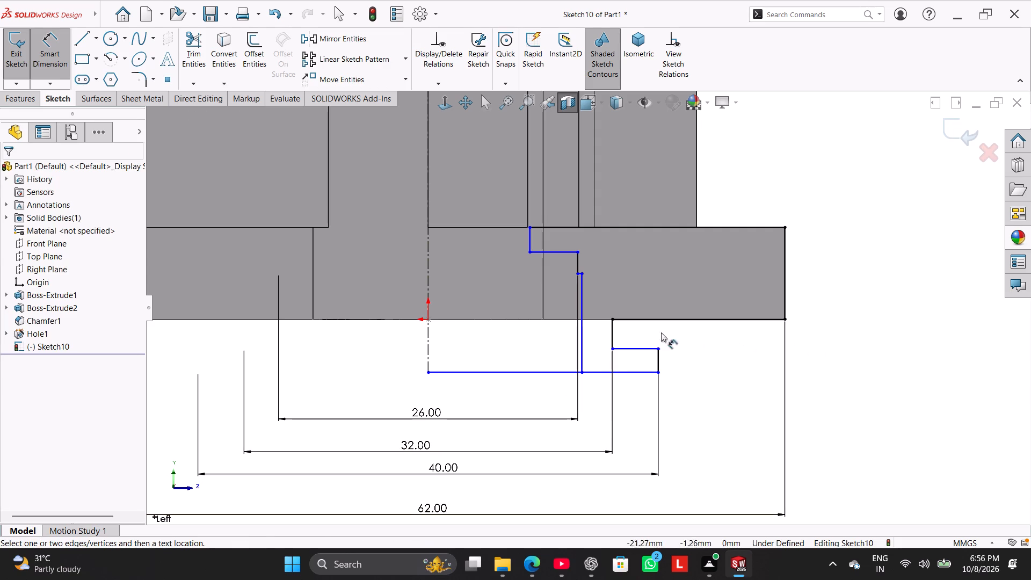
Pull the inner vertical line below the groove toward the centerline and make it collinear with the short inner line above the groove.
left_click_drag(582, 307, 525, 315)
left_click(59, 57)
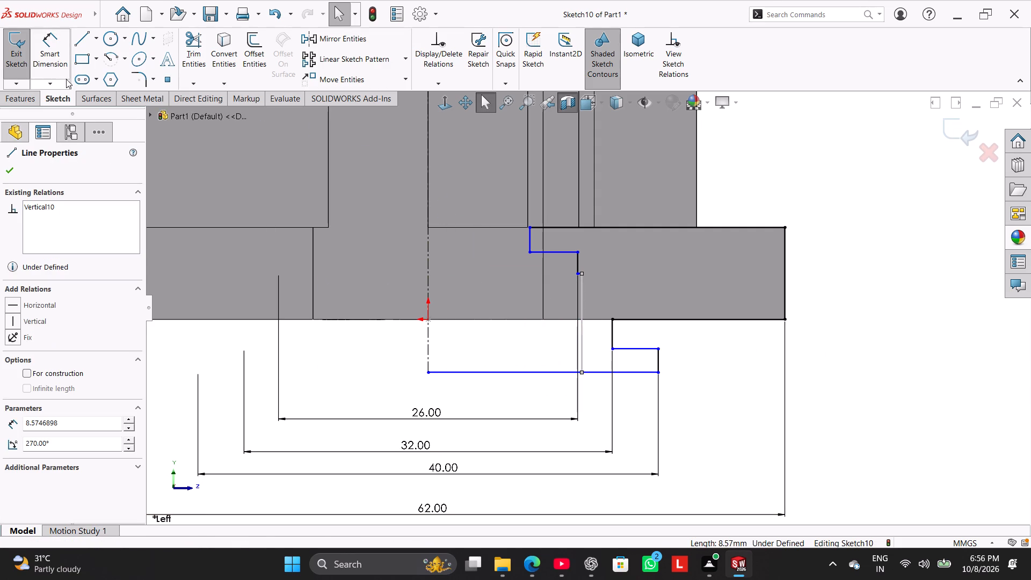
left_click(769, 180)
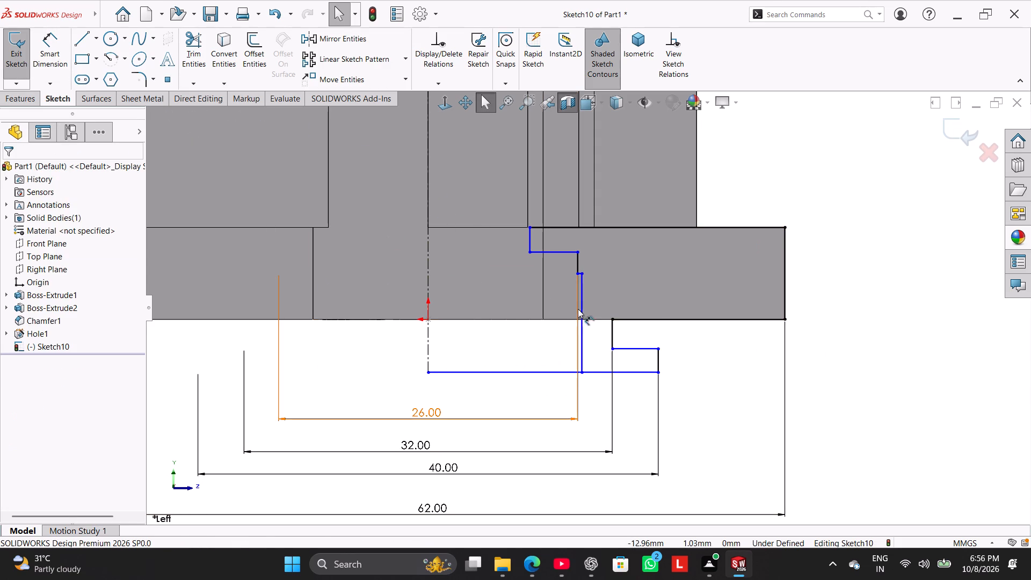
left_click_drag(581, 323, 521, 327)
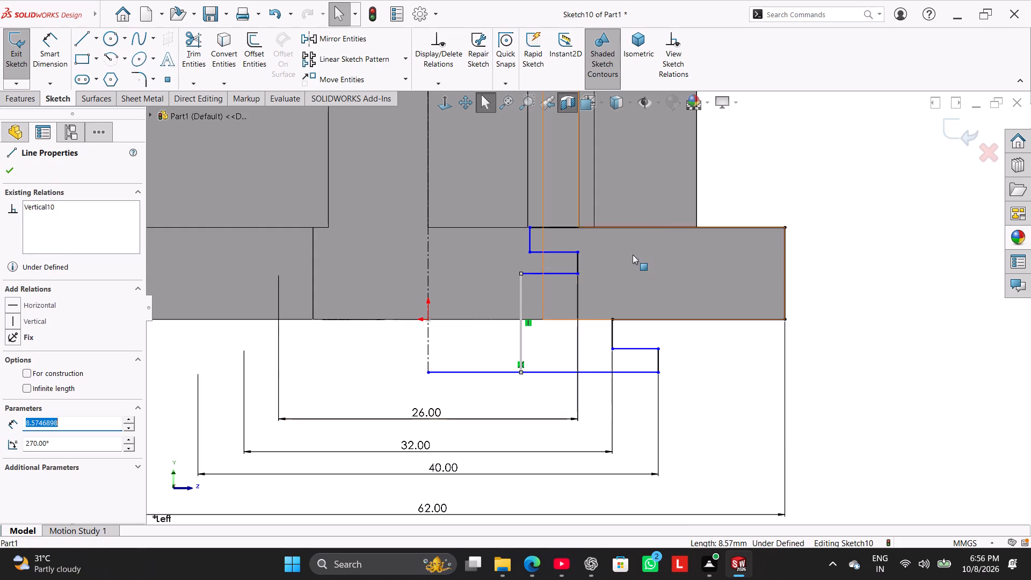
left_click(760, 175)
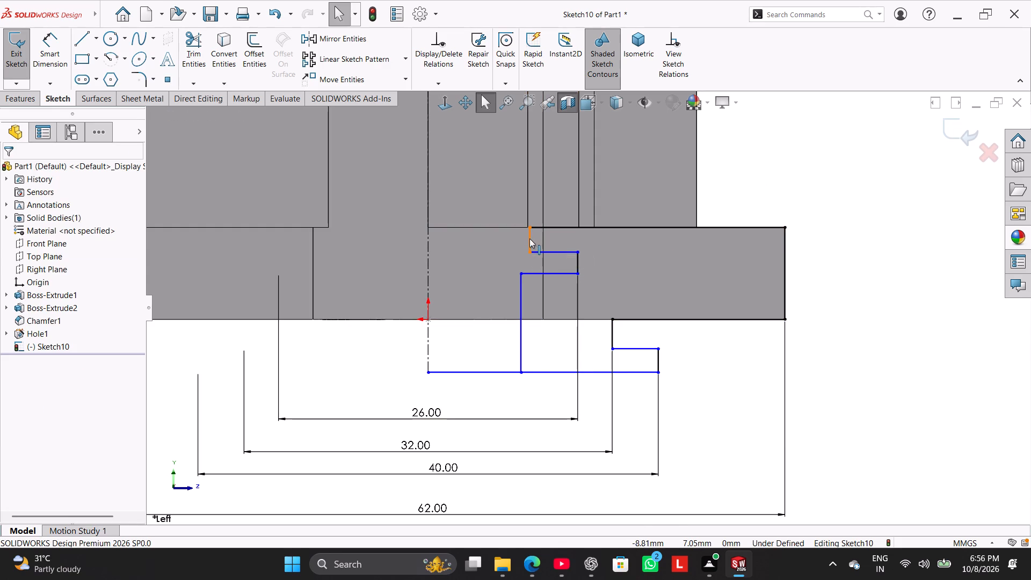
left_click(529, 238, "ctrl")
left_click(520, 299, "ctrl")
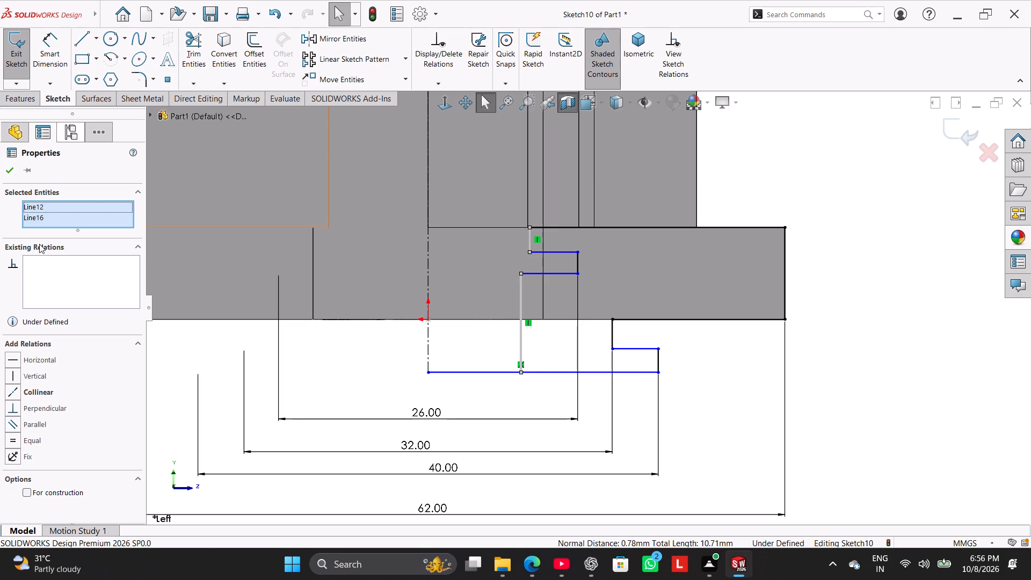
left_click(24, 396)
left_click(776, 162)
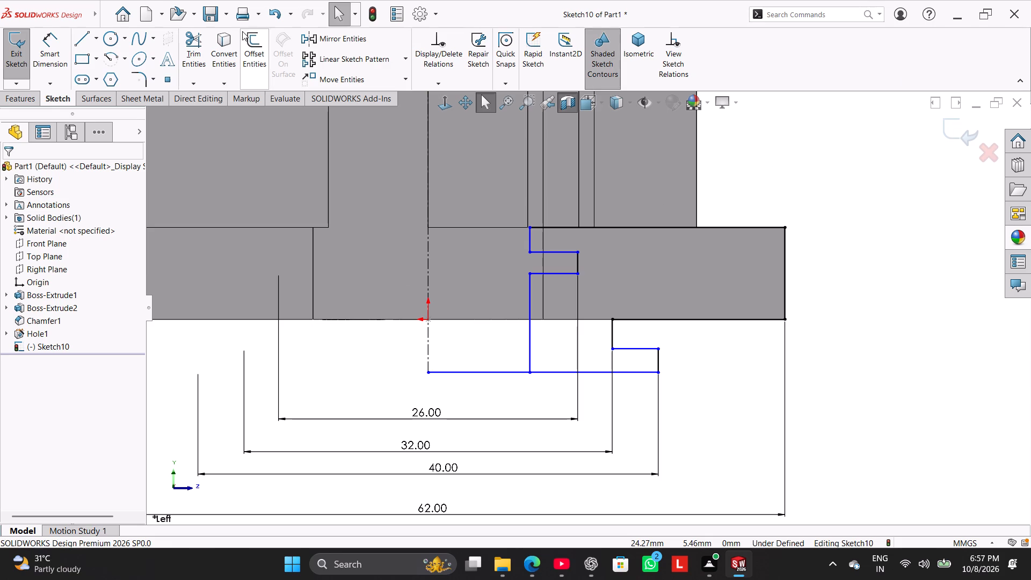
Dimension the inner vertical line below the groove across the centerline as a 20 mm diameter, placed above the 26 mm dimension.
left_click(61, 52)
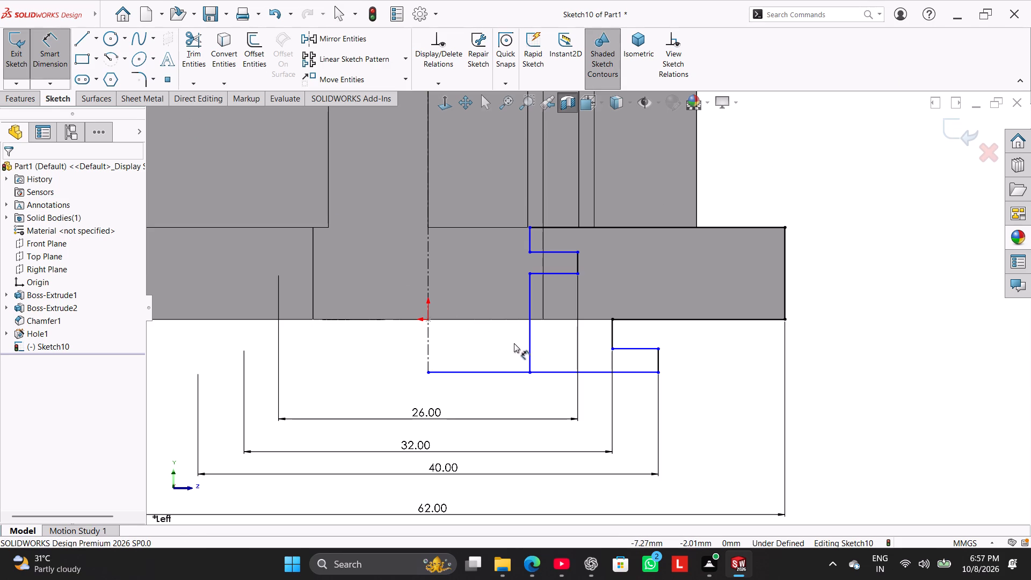
left_click(529, 356)
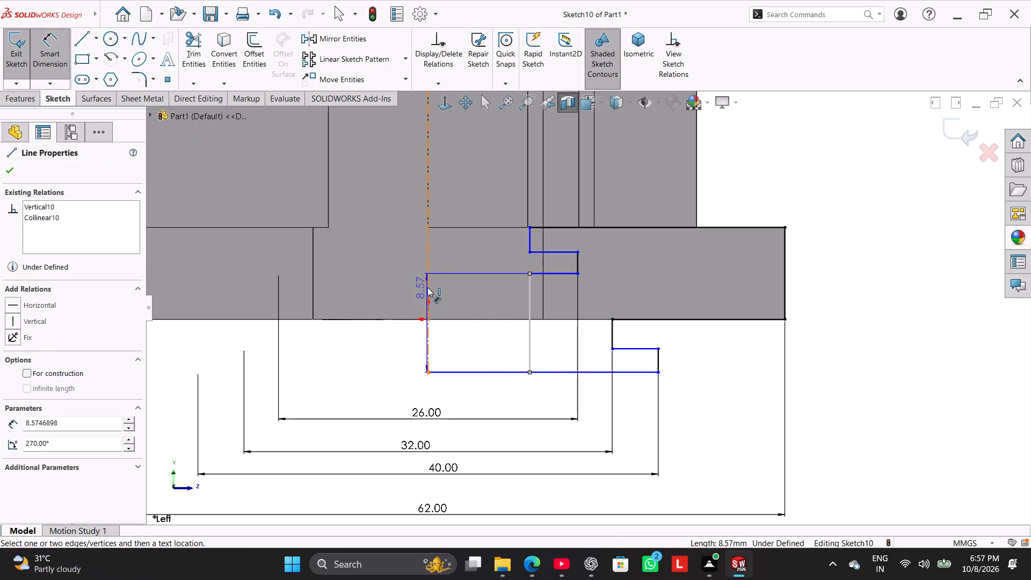
left_click(427, 287)
left_click(425, 392)
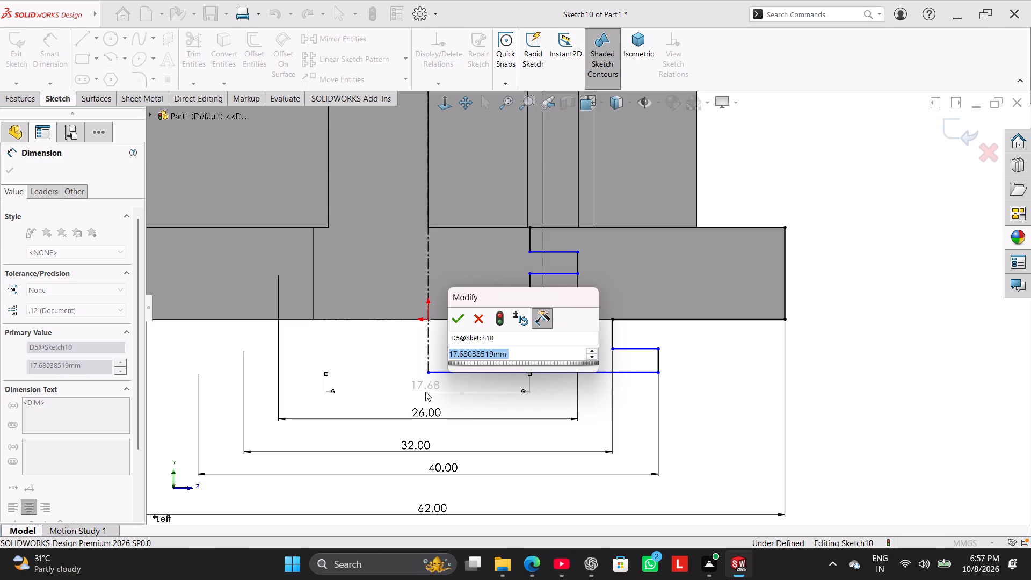
type("20")
key("Return")
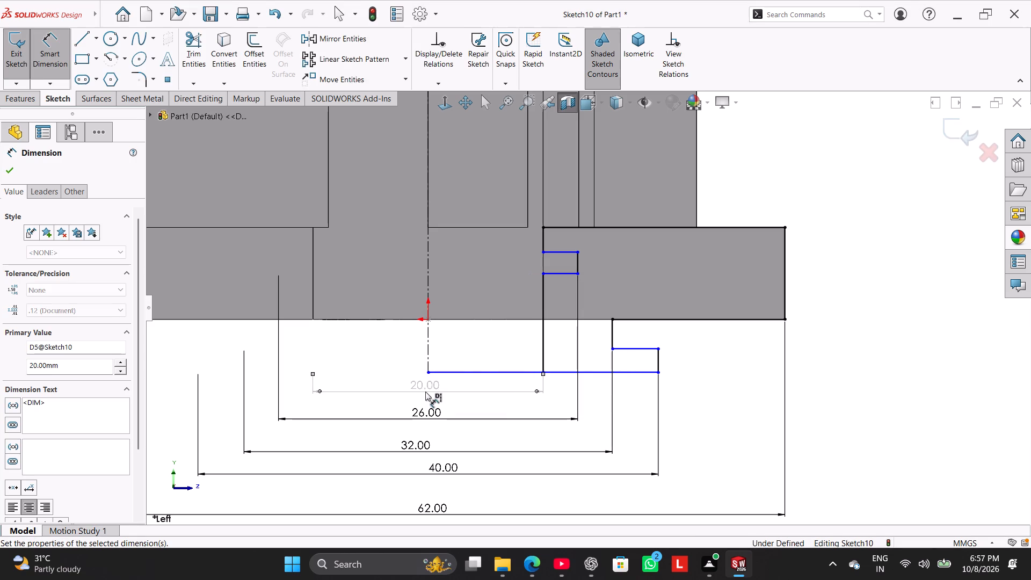
left_click(839, 328)
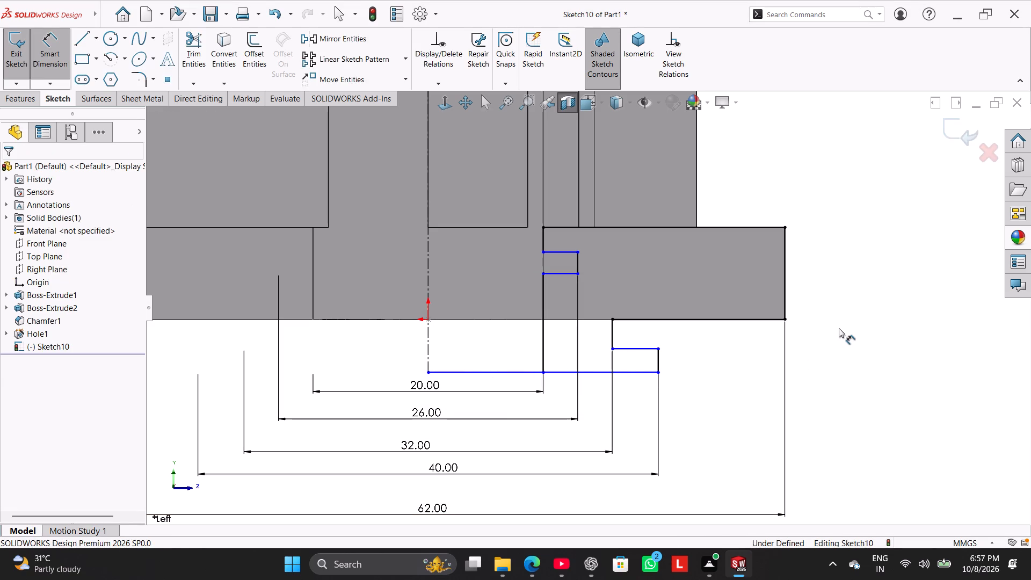
right_click(846, 296)
left_click(869, 331)
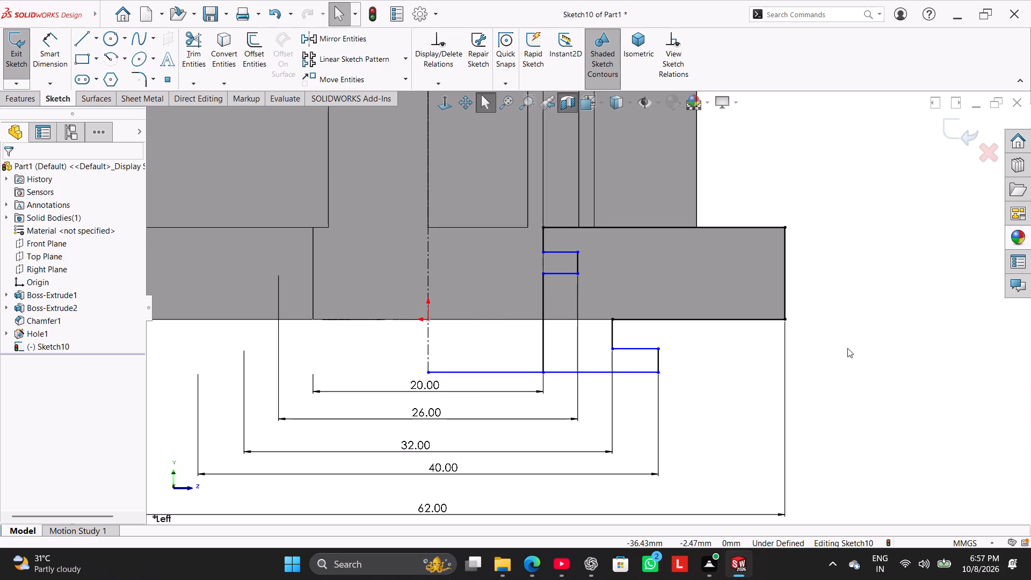
Dimension the lower step's outer vertical line as 2 mm.
left_click(49, 44)
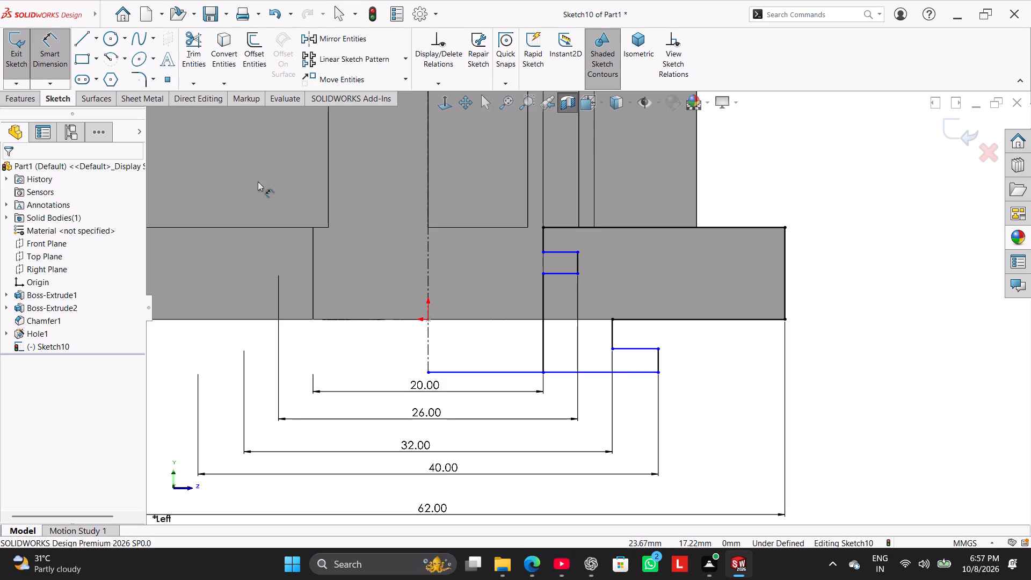
left_click(655, 361)
left_click(686, 361)
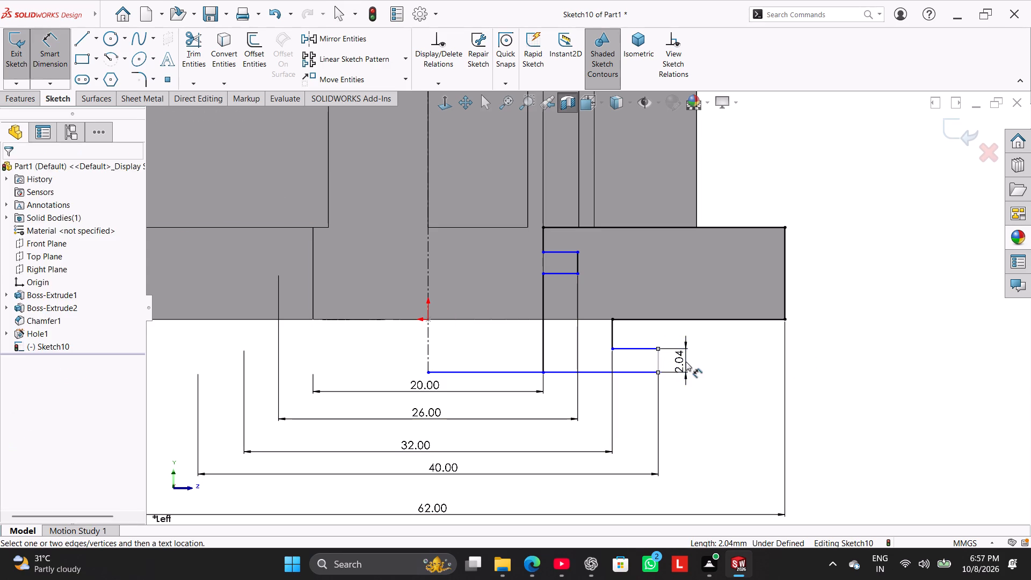
key("2")
key("Return")
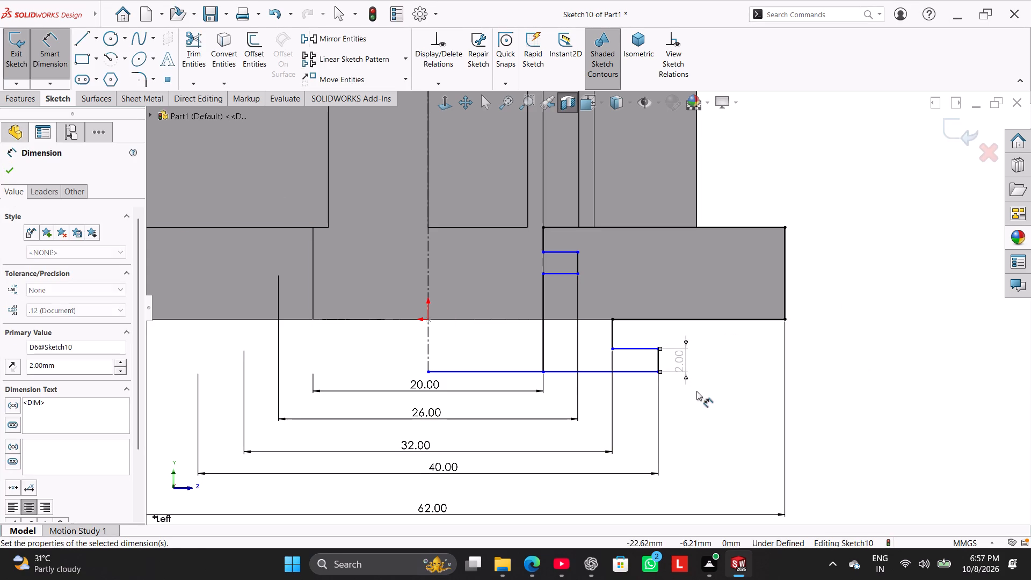
left_click(705, 390)
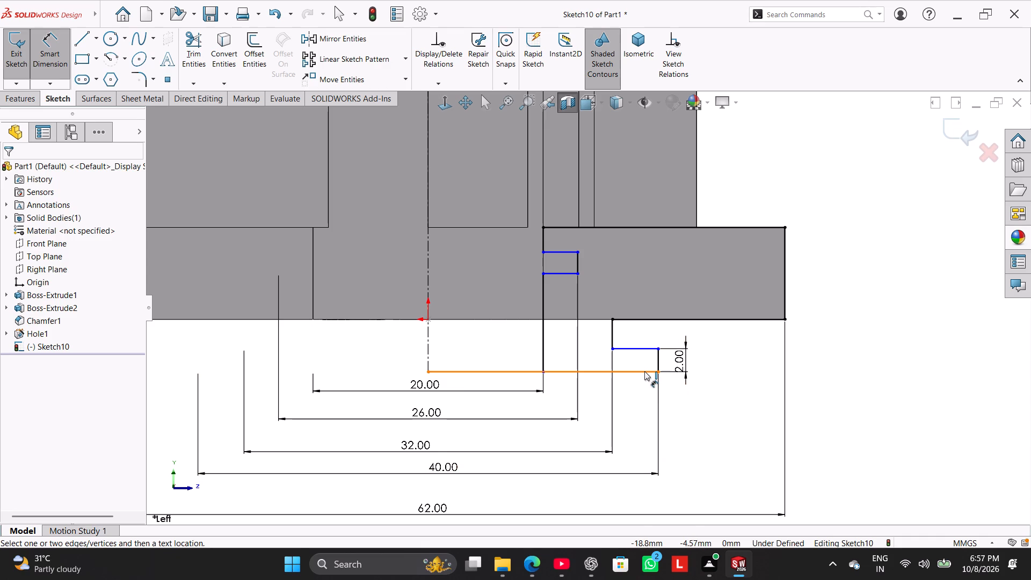
Dimension the distance between the profile's bottom line and the horizontal line along the part's bottom edge as 5 mm.
left_click(644, 371)
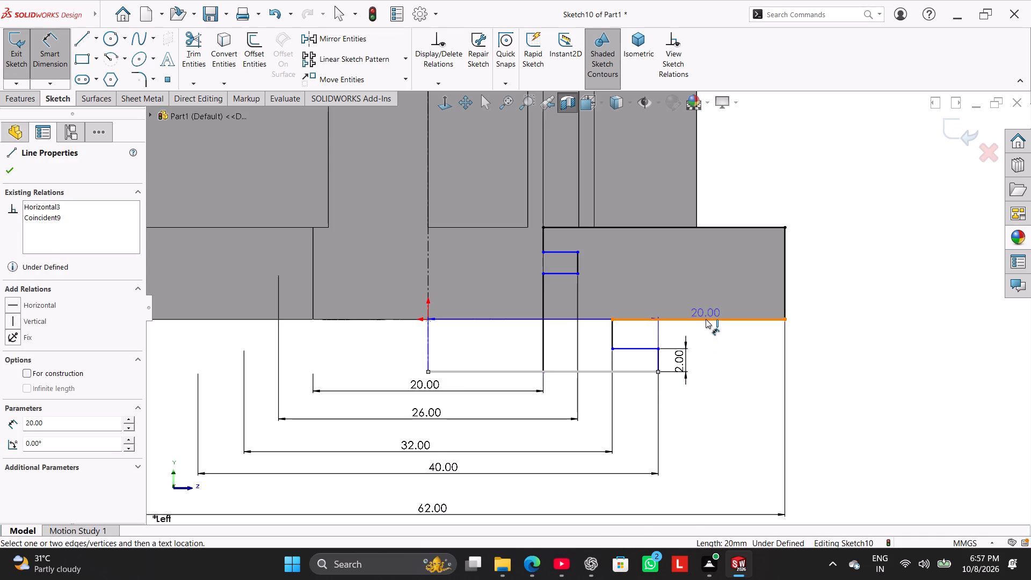
left_click(706, 319)
left_click(808, 340)
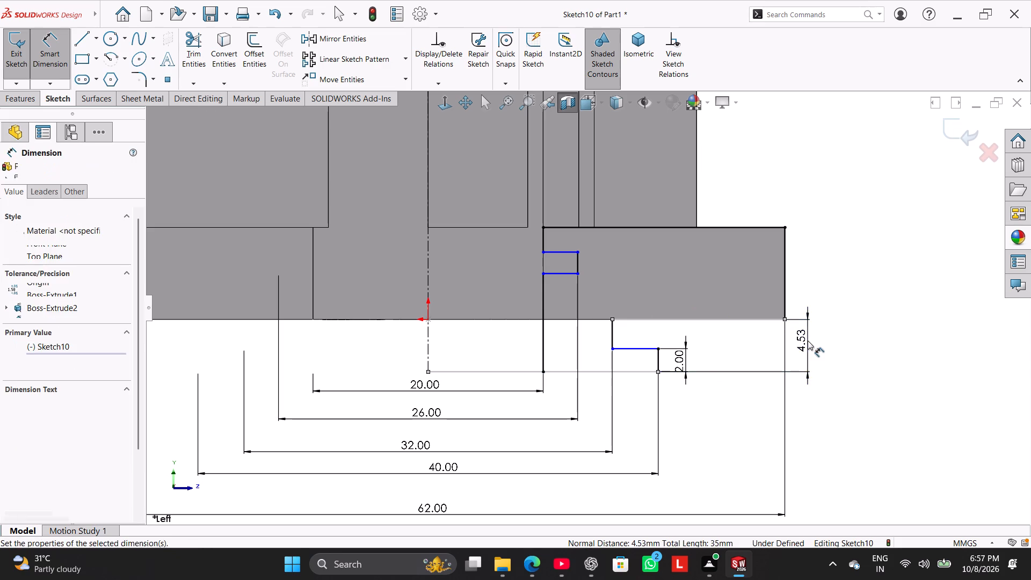
key("5")
key("Return")
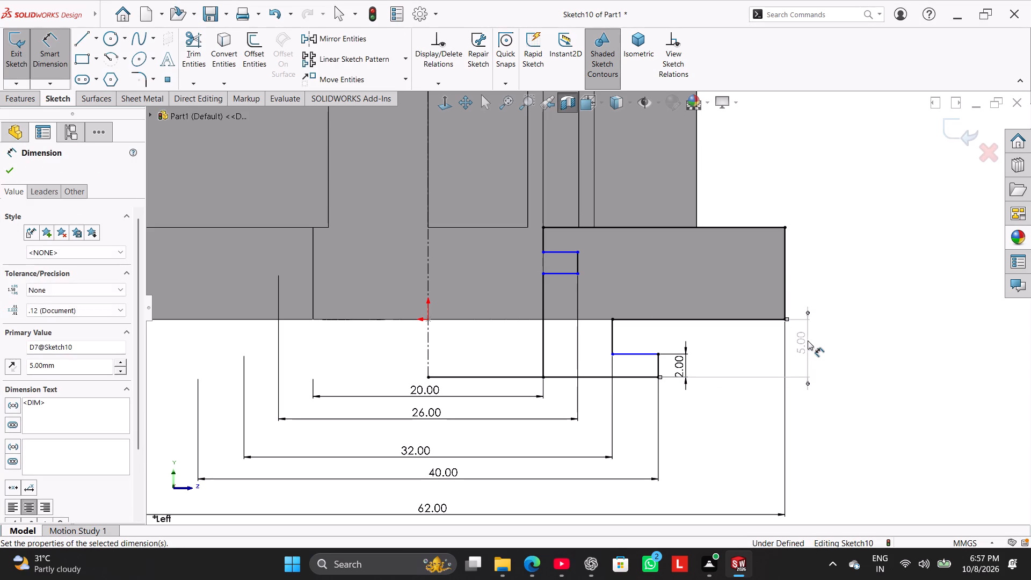
left_click(833, 313)
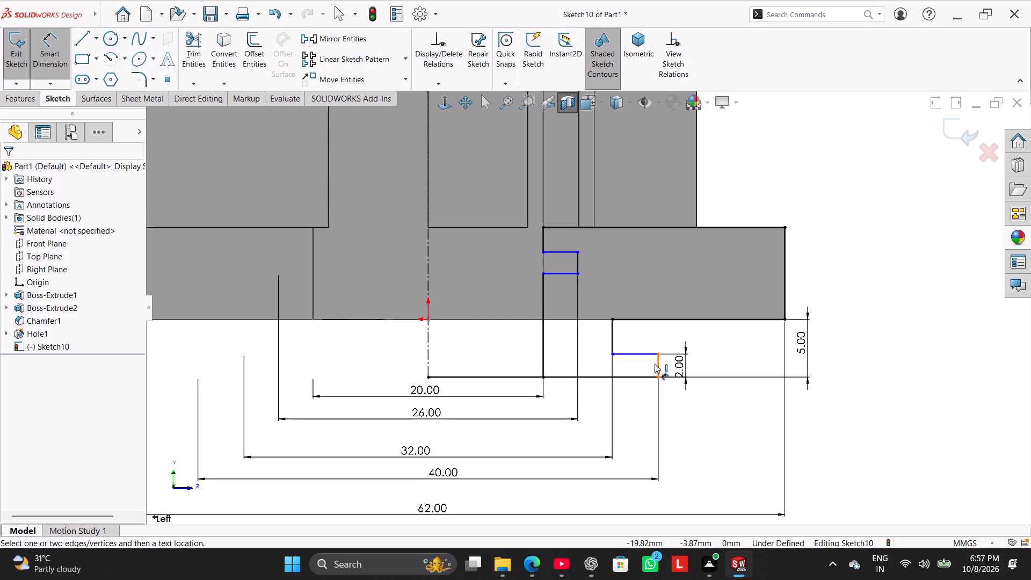
Check whether the lower step's outer vertical line and its upper horizontal line can still be moved.
left_click_drag(659, 365, 649, 365)
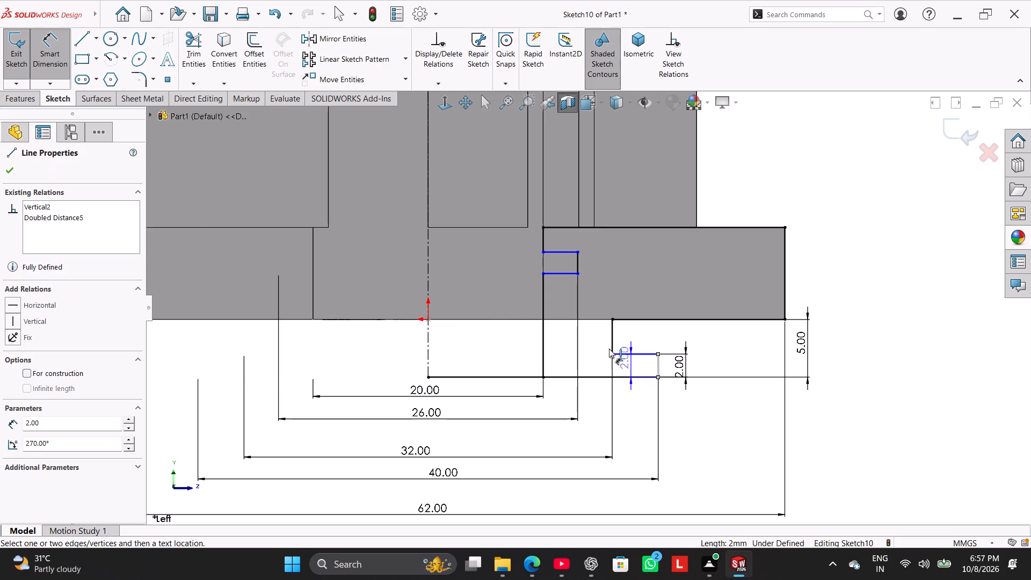
left_click_drag(42, 47, 47, 49)
left_click(687, 461)
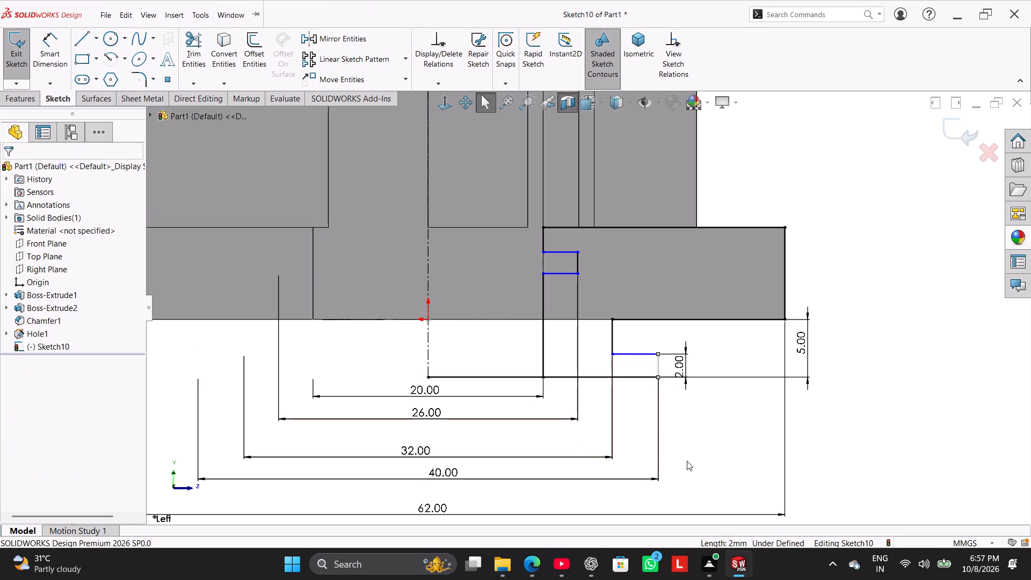
left_click_drag(659, 362, 639, 363)
left_click(701, 417)
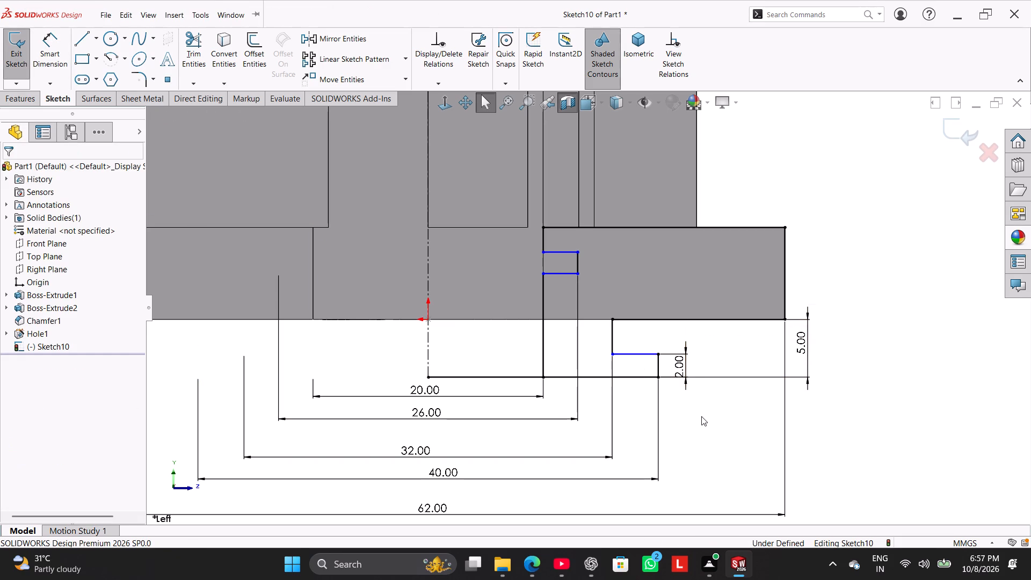
left_click_drag(649, 357, 647, 371)
left_click(641, 408)
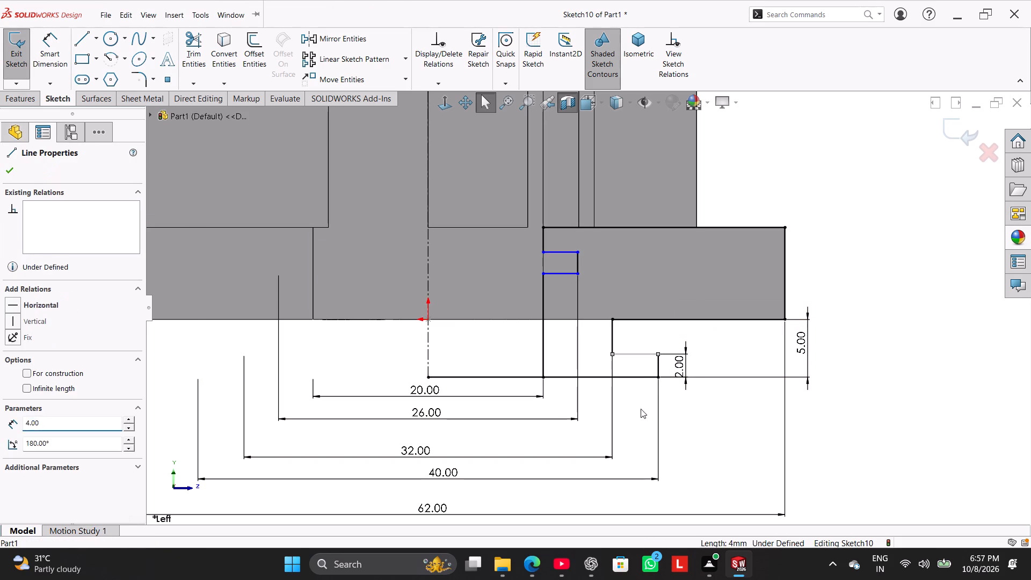
left_click_drag(634, 355, 644, 315)
left_click(702, 445)
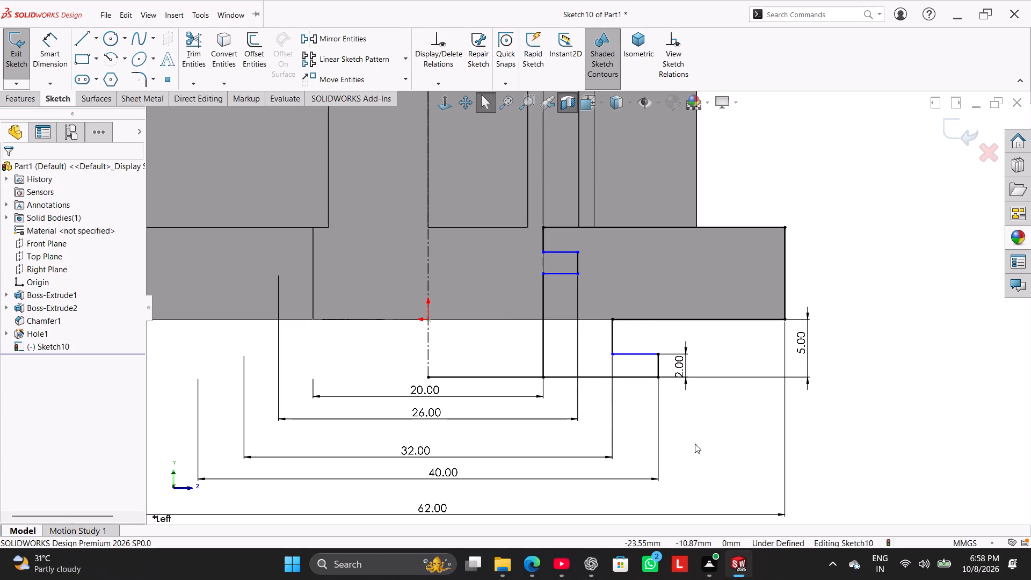
Shift the inner end of the lower step's upper line and apply a Horizontal relation to that line.
left_click_drag(610, 352, 644, 347)
left_click(694, 421)
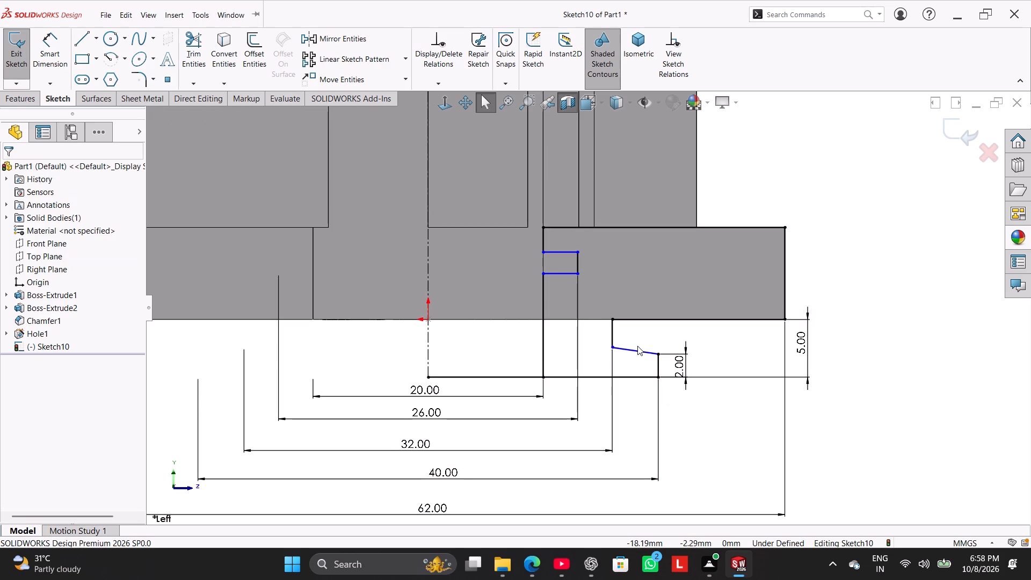
right_click(639, 352)
left_click(651, 299)
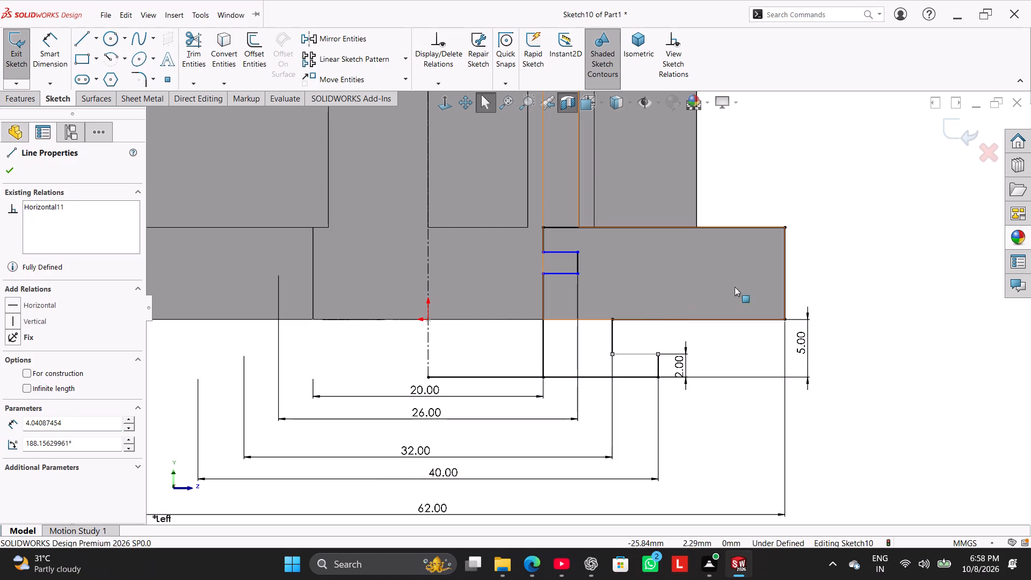
left_click(861, 219)
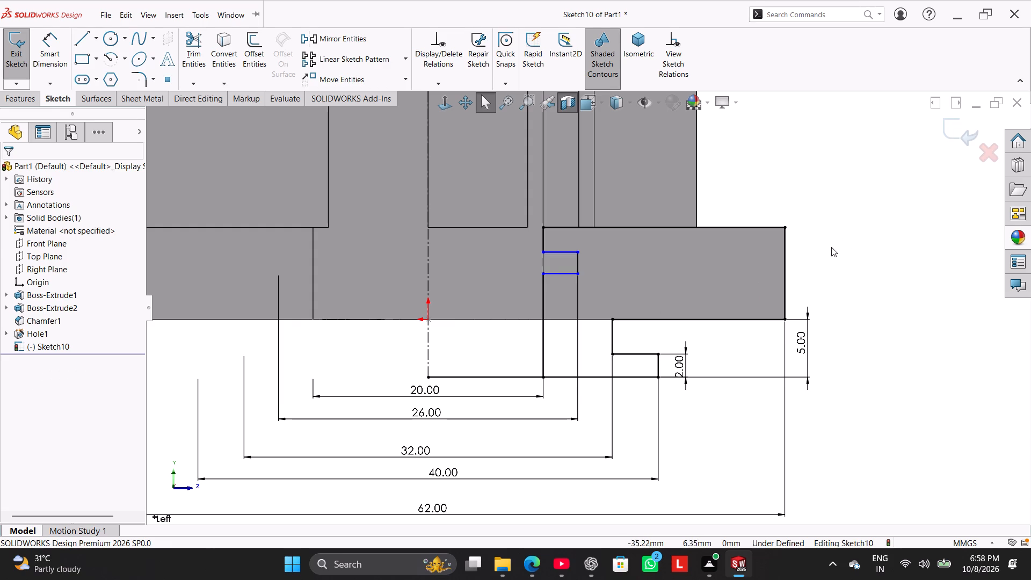
Dimension the distance between the groove's lower horizontal line and the profile's bottom line as 7 mm, placed outside the 5 mm dimension.
left_click(60, 49)
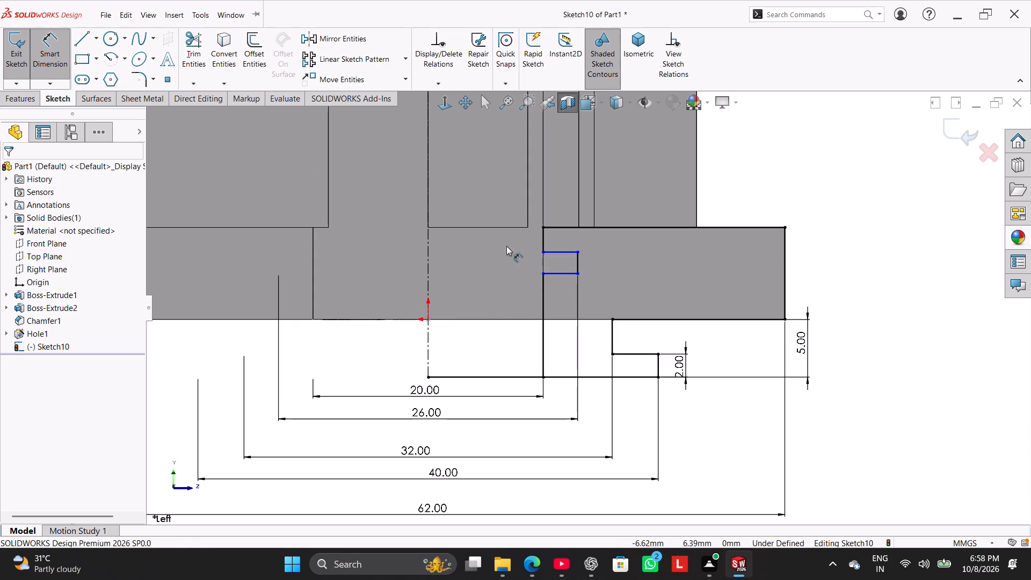
left_click(554, 273)
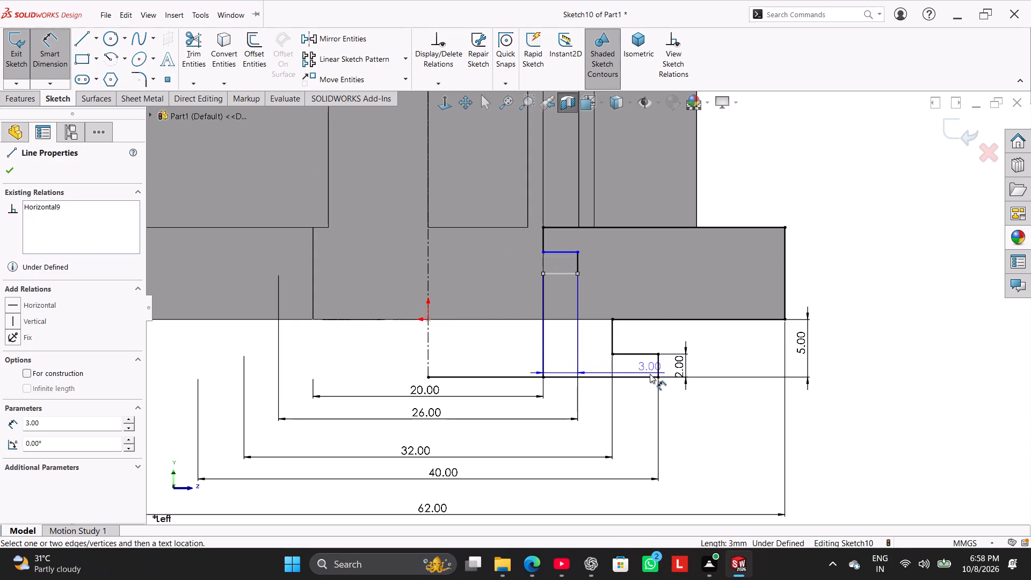
left_click(648, 378)
left_click(832, 328)
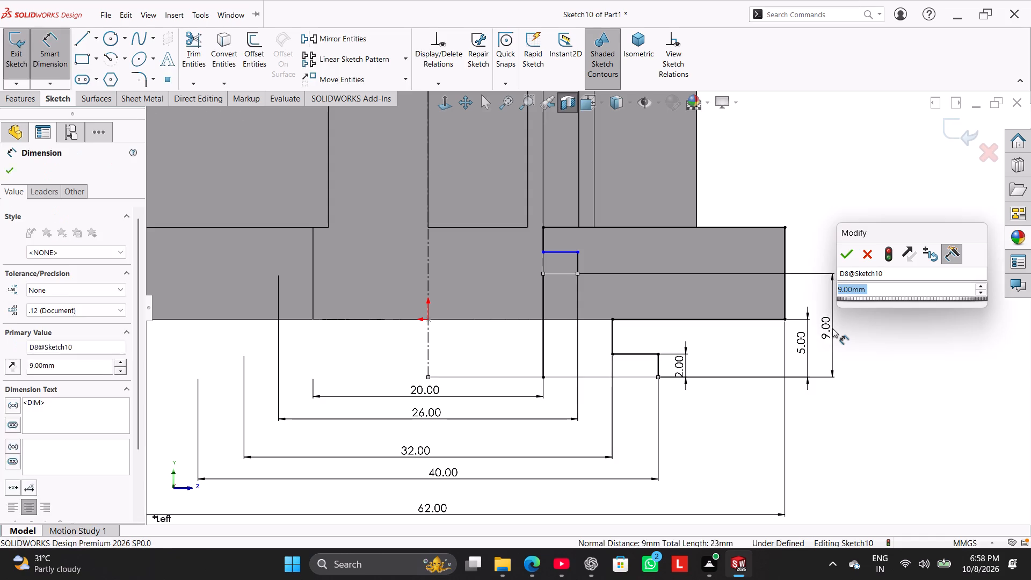
key("7")
key("Return")
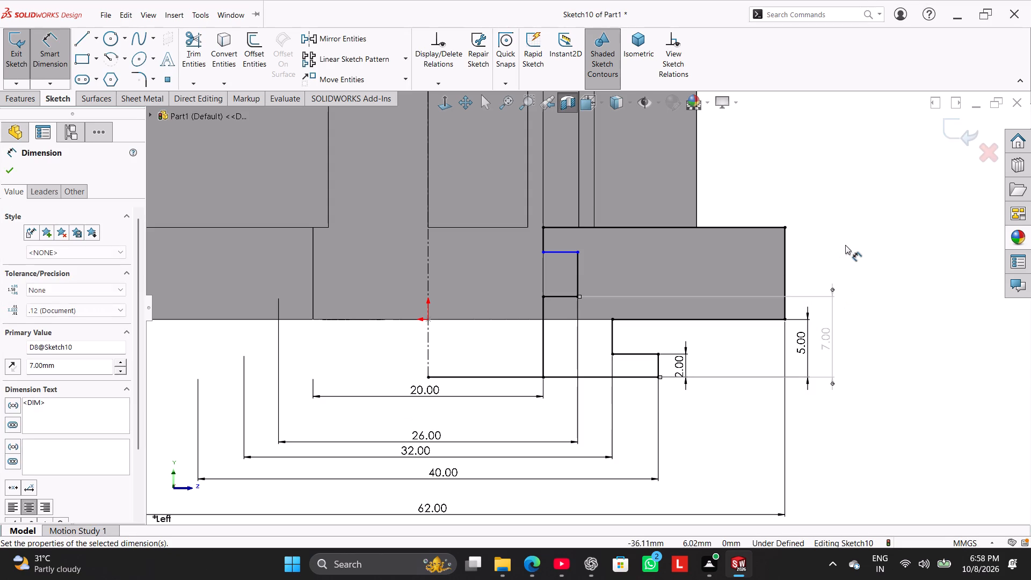
left_click(850, 236)
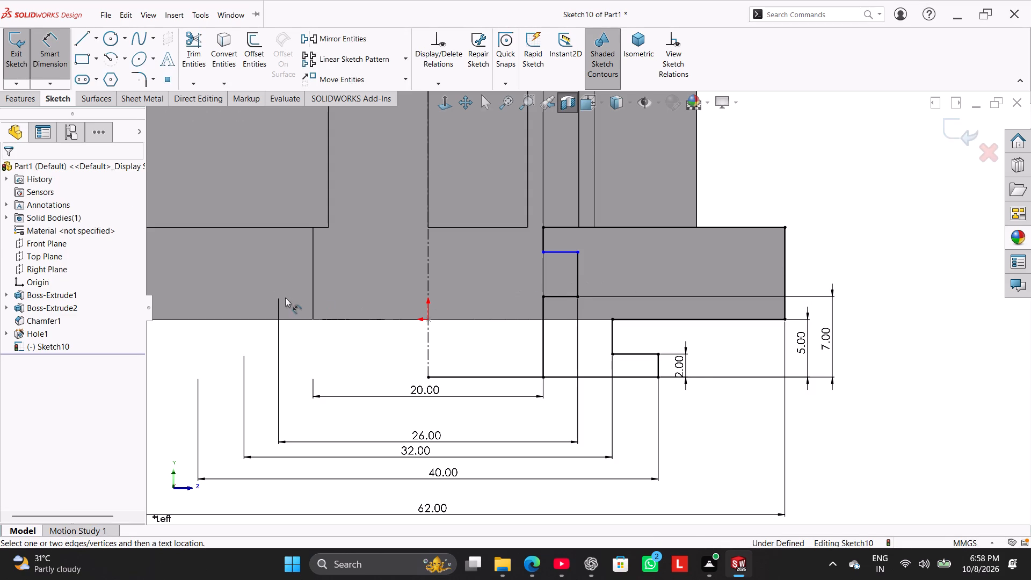
Dimension the distance between the groove's upper horizontal line and the profile's bottom line as 9.53 mm, placed outside the 7 mm dimension.
left_click(555, 253)
left_click(651, 375)
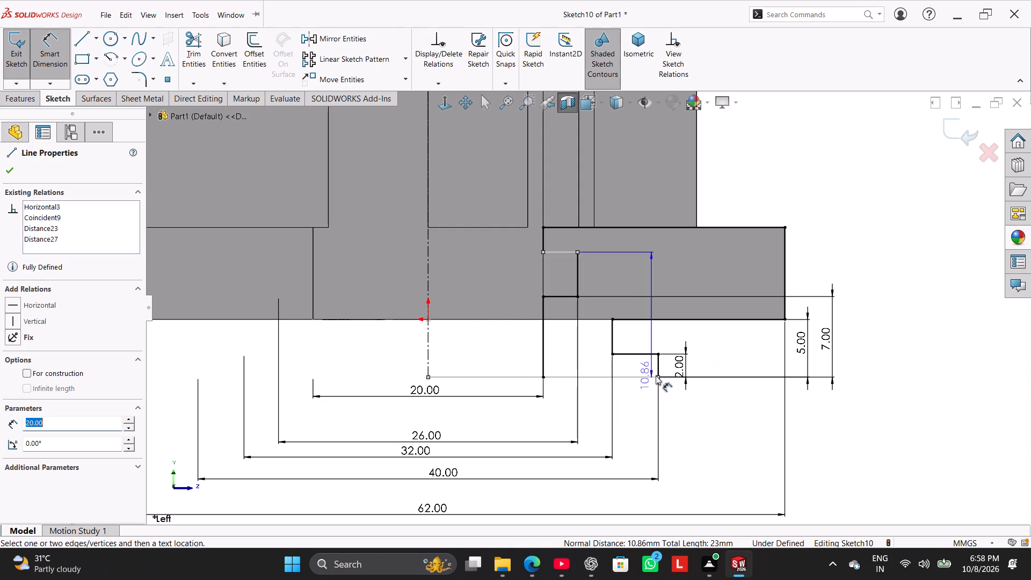
left_click(855, 331)
key("8")
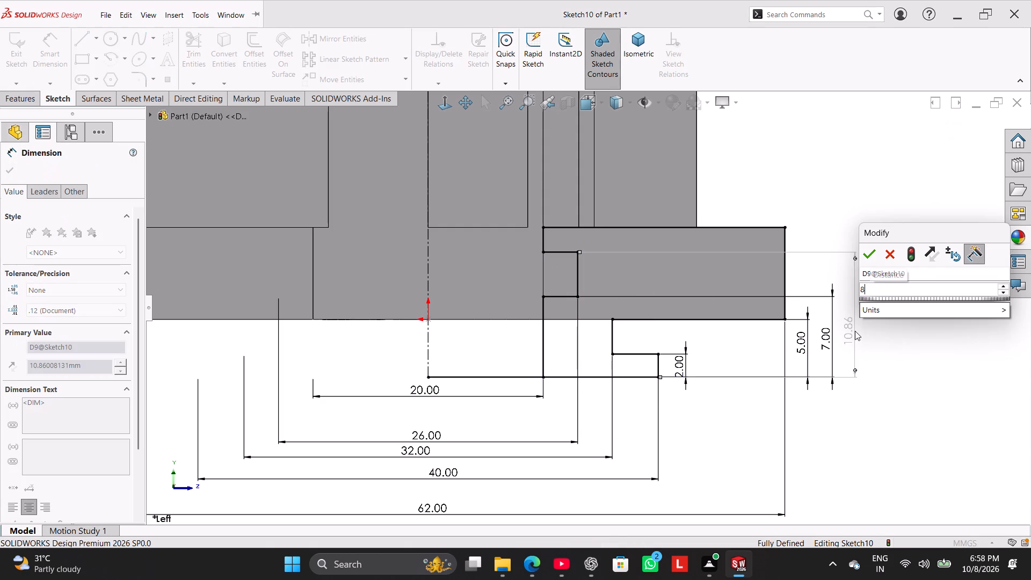
key("BackSpace")
key("9")
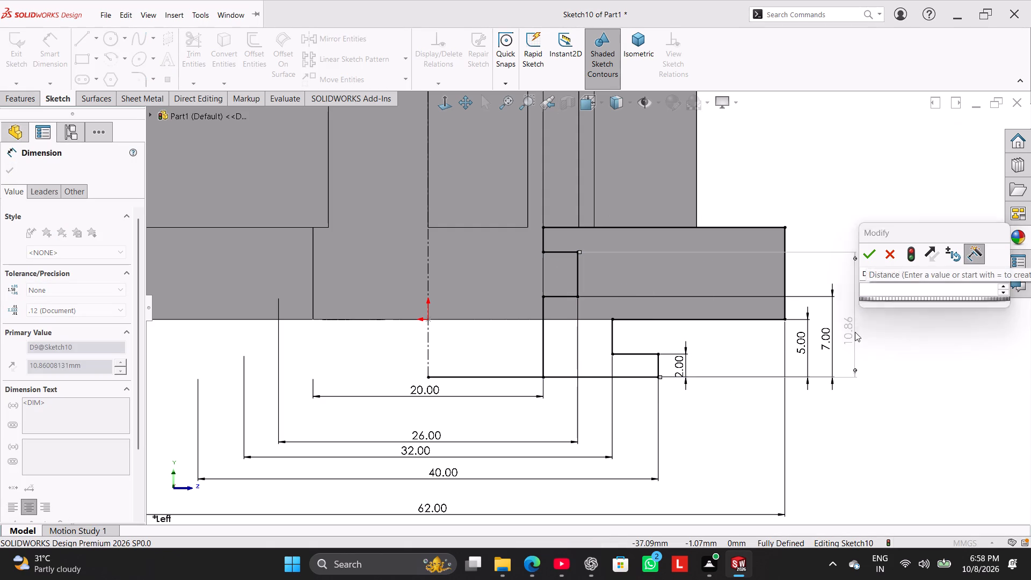
key("period")
key("5")
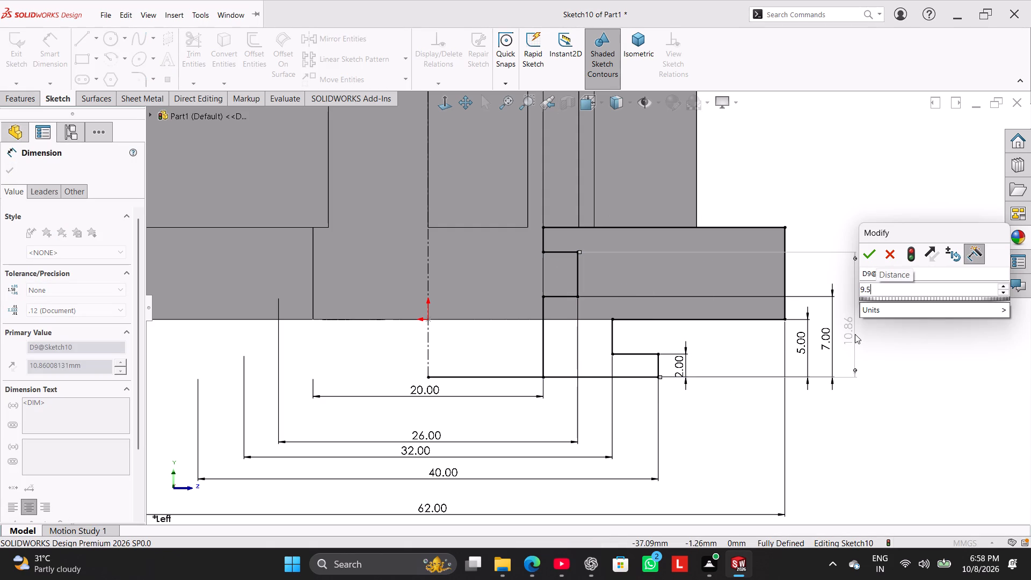
key("3")
left_click(872, 258)
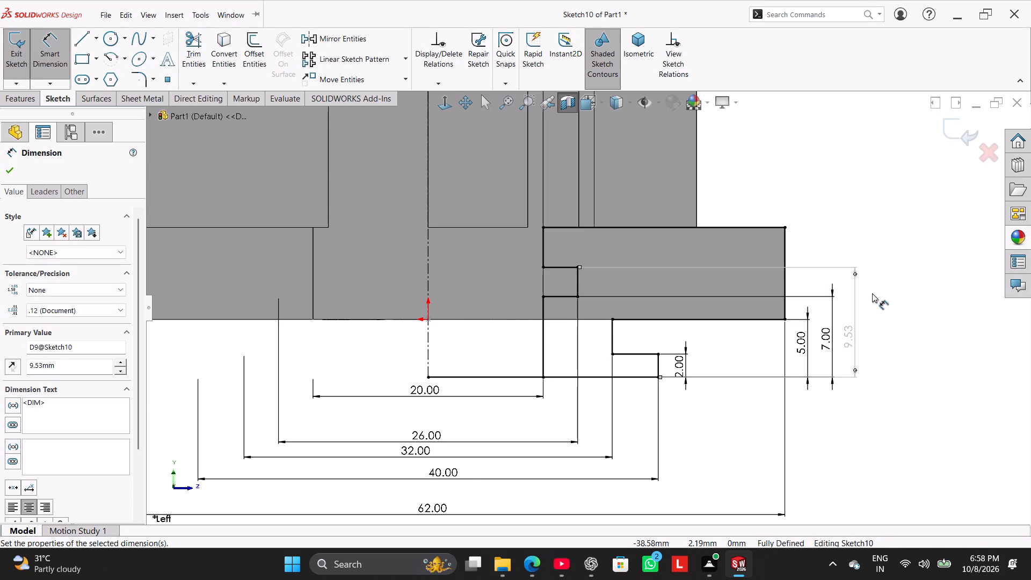
Examine the dimensioned profile against the sectioned part from tilted views and views normal to the sketch.
scroll(872, 293, "up", 4)
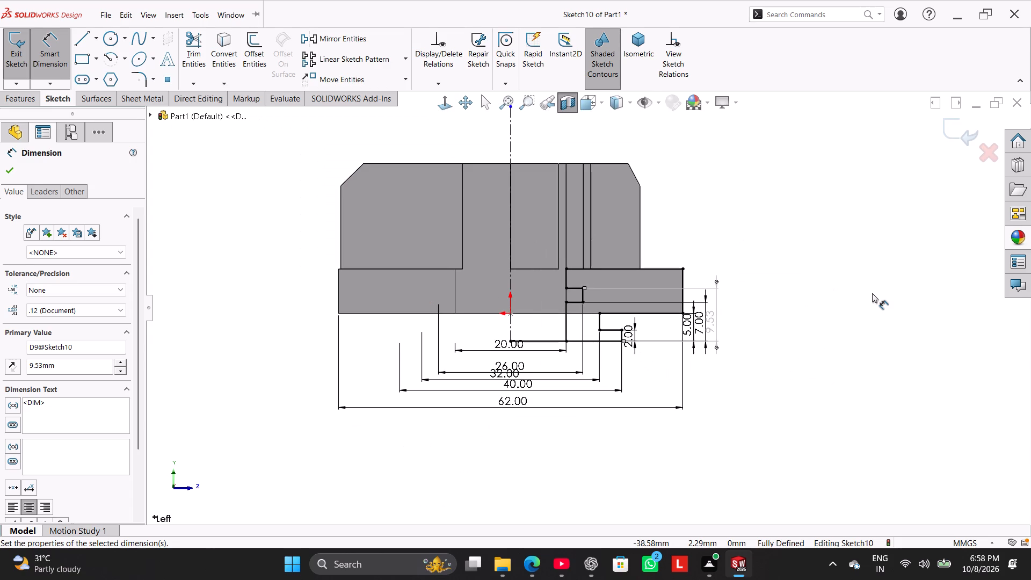
middle_click_drag(699, 147, 706, 188)
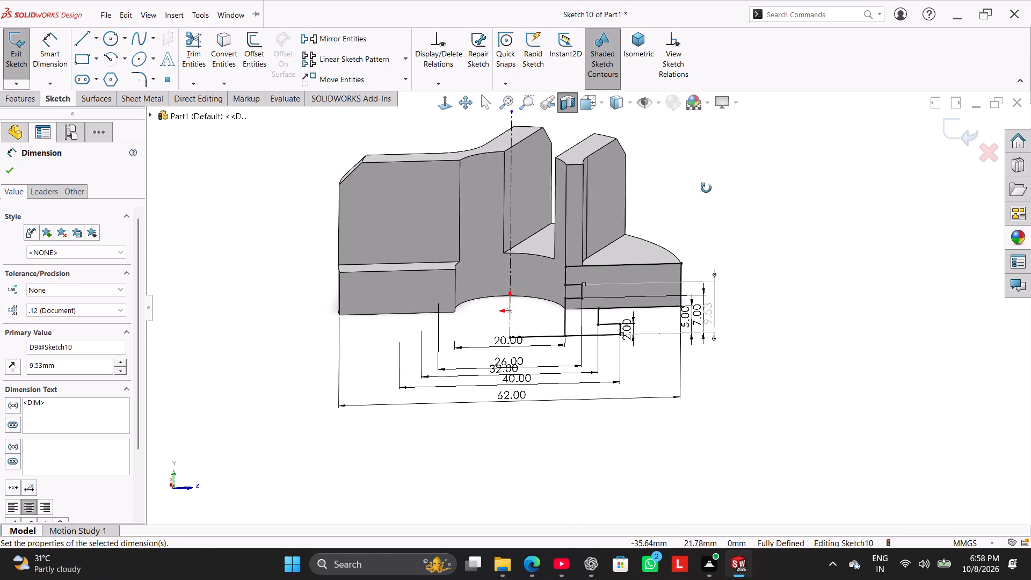
middle_click_drag(706, 188, 702, 157)
left_click(453, 95)
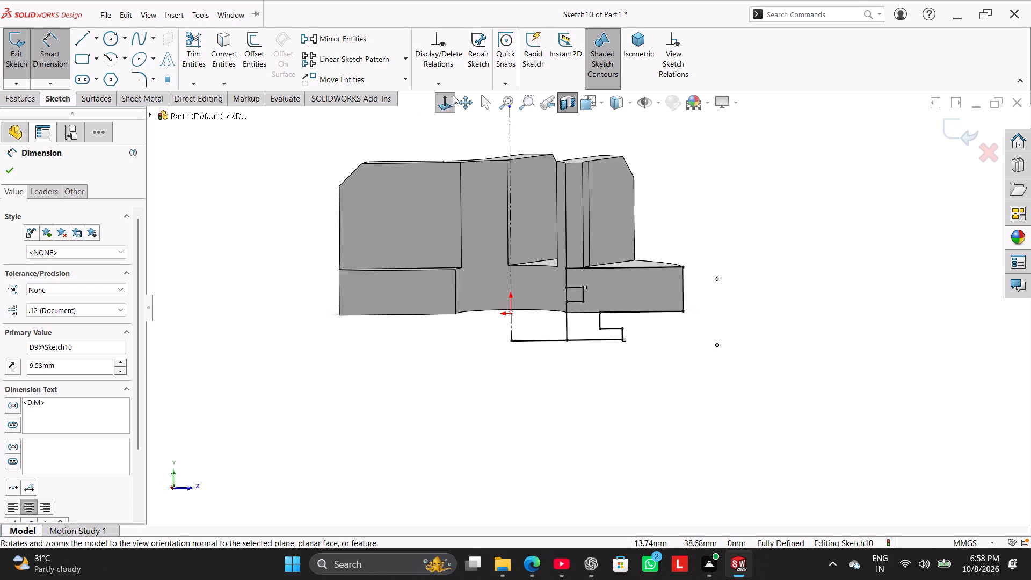
left_click(445, 108)
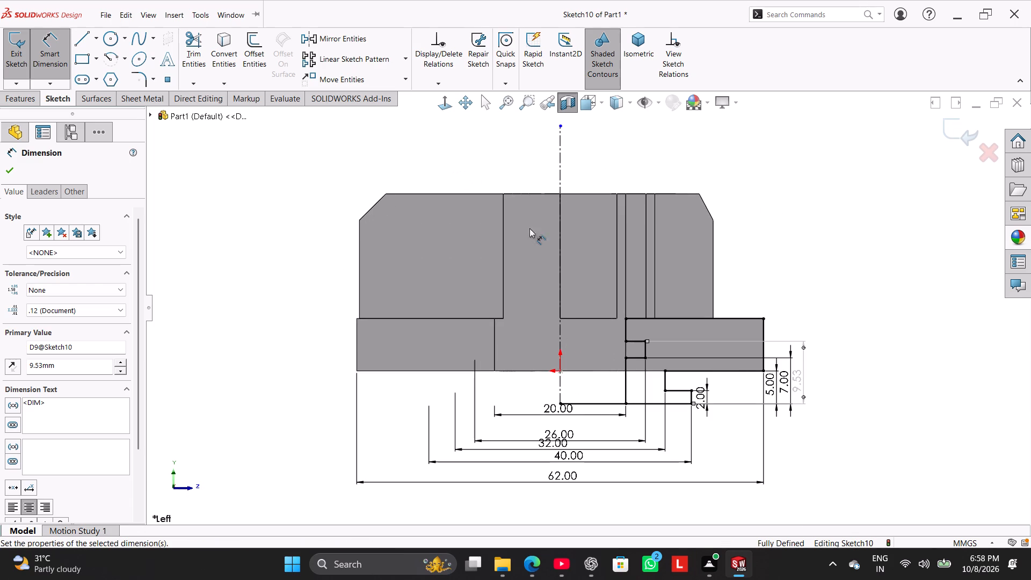
middle_click_drag(686, 142, 687, 183)
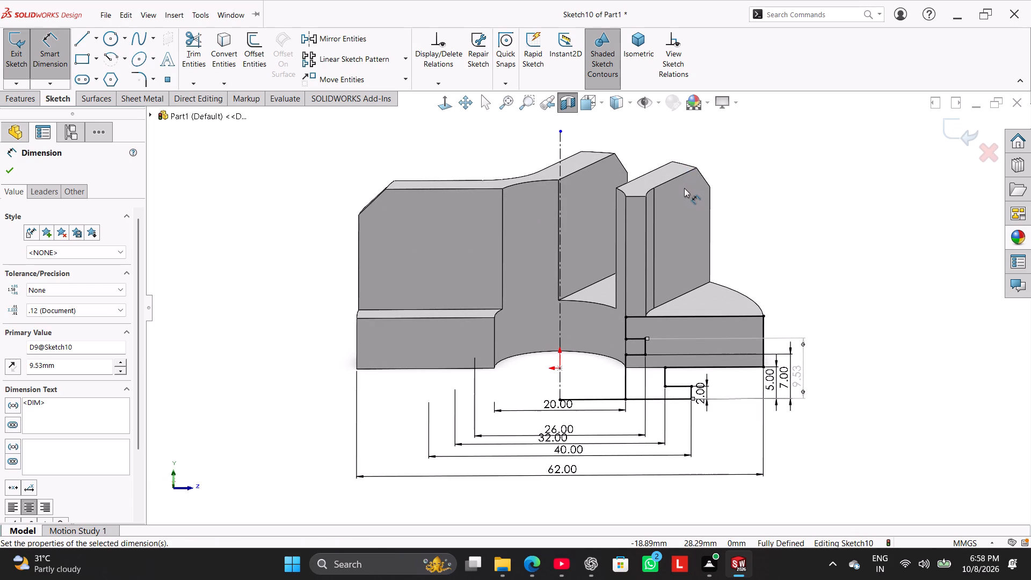
left_click(444, 98)
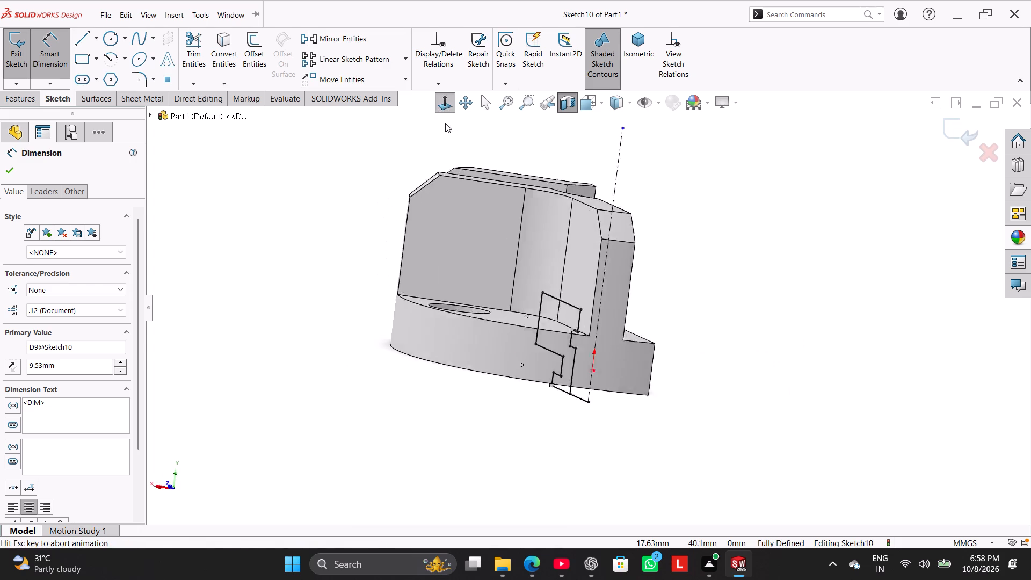
left_click(445, 100)
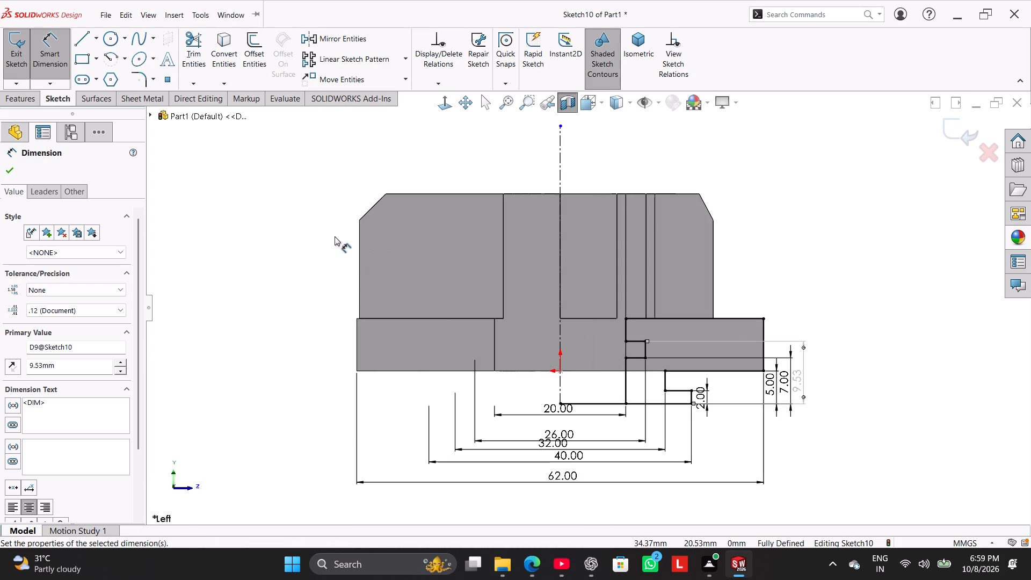
left_click(335, 236)
middle_click_drag(339, 224, 353, 298)
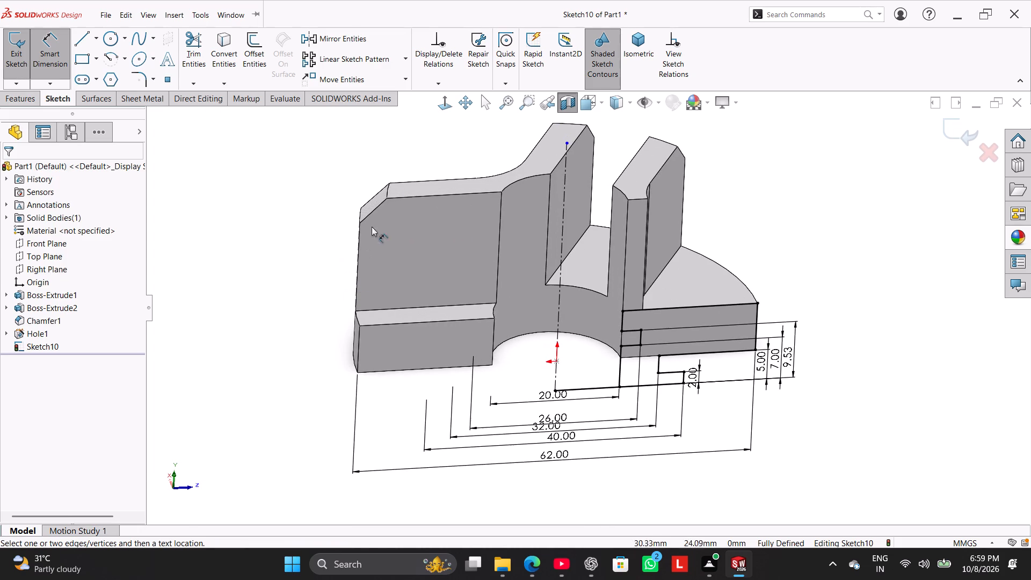
left_click(442, 106)
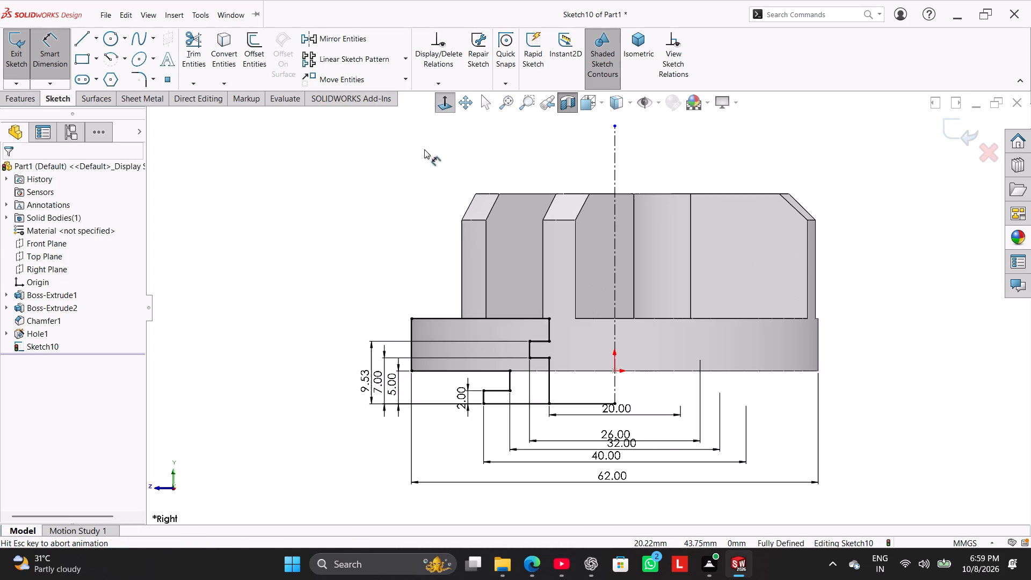
left_click(438, 104)
left_click(370, 199)
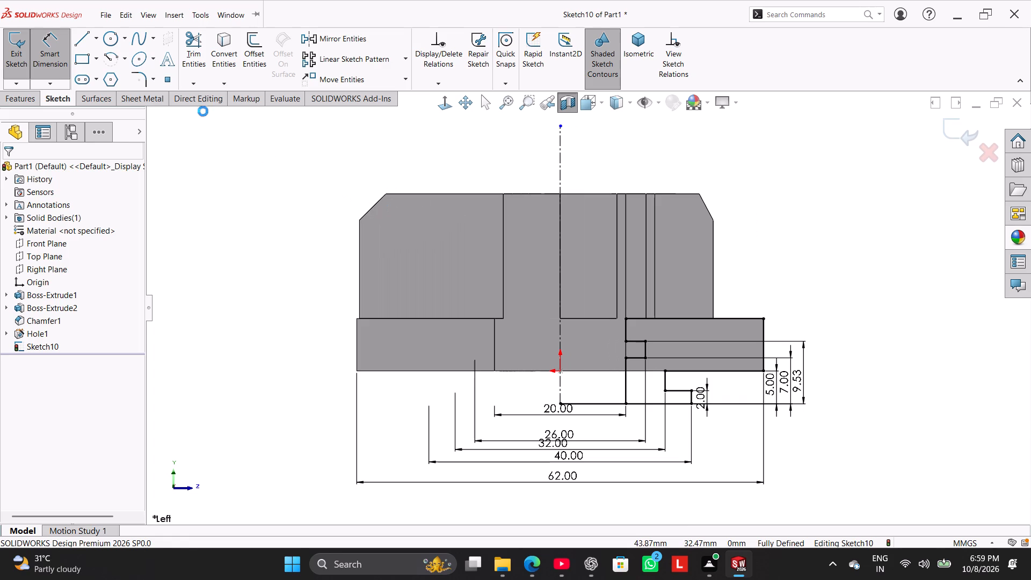
right_click(141, 182)
left_click(212, 128)
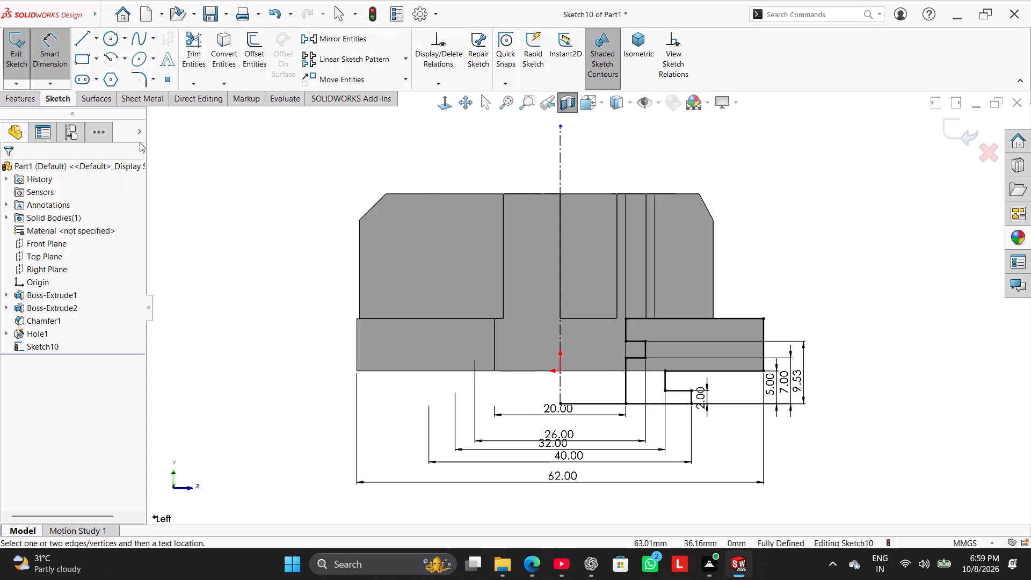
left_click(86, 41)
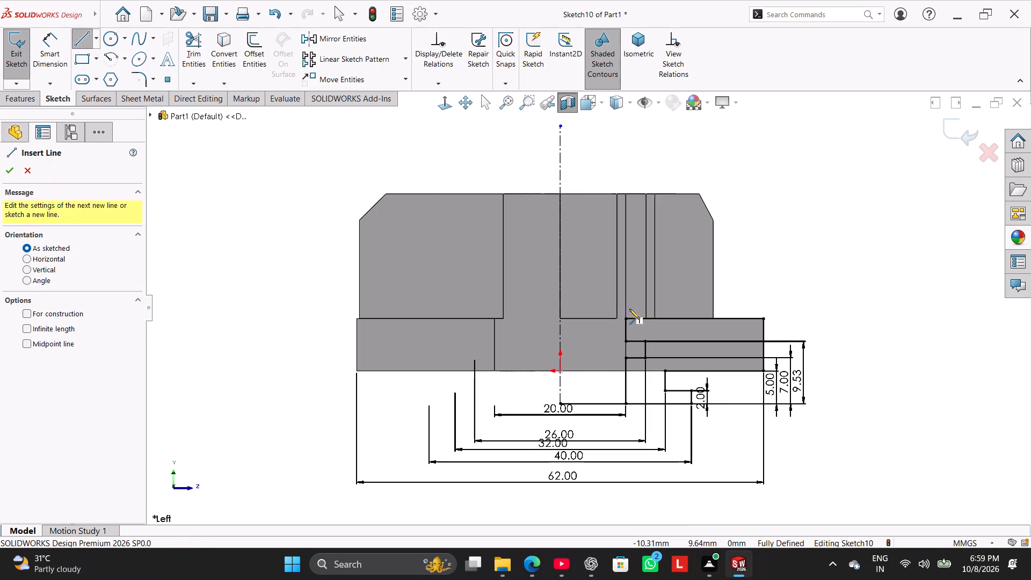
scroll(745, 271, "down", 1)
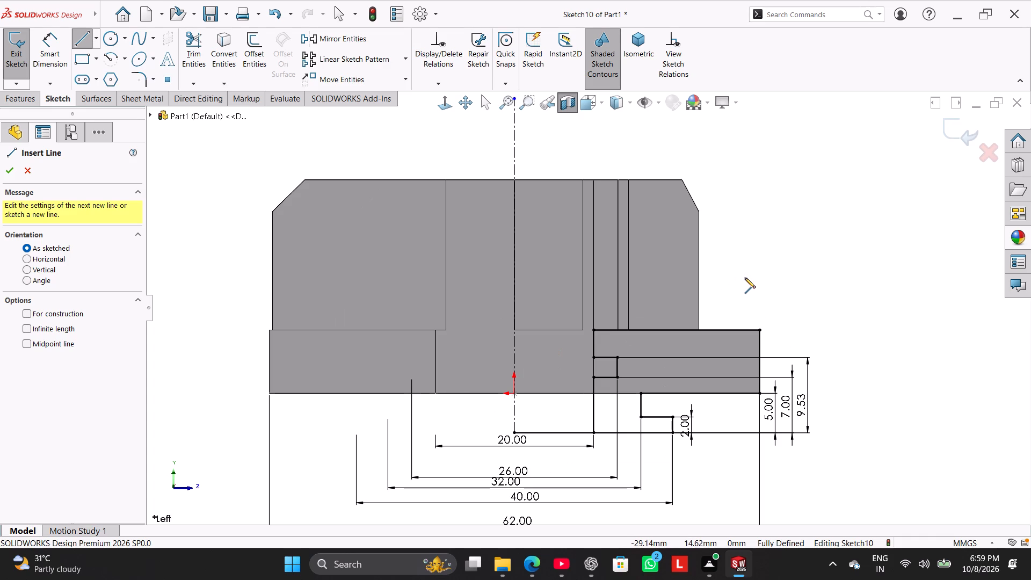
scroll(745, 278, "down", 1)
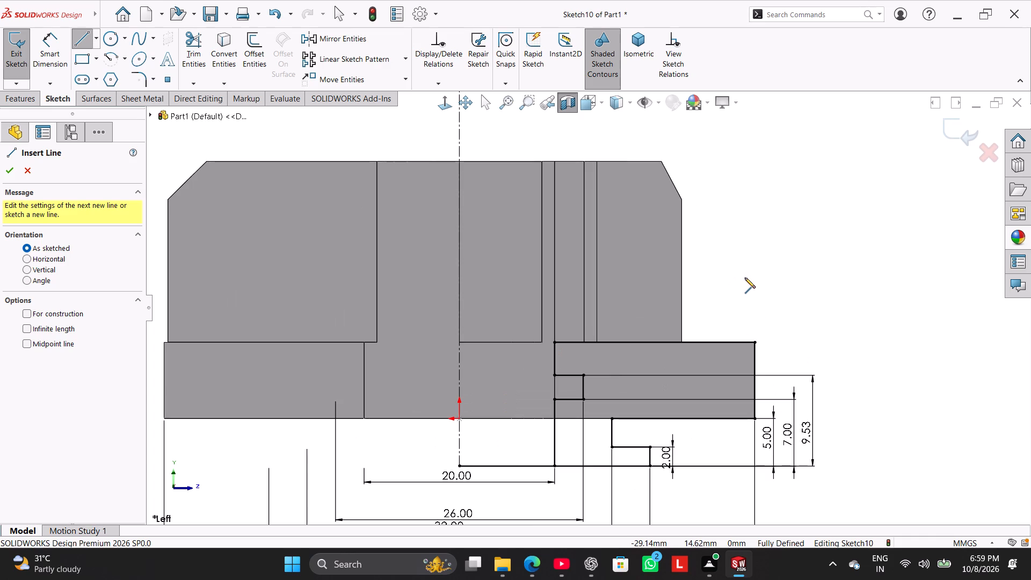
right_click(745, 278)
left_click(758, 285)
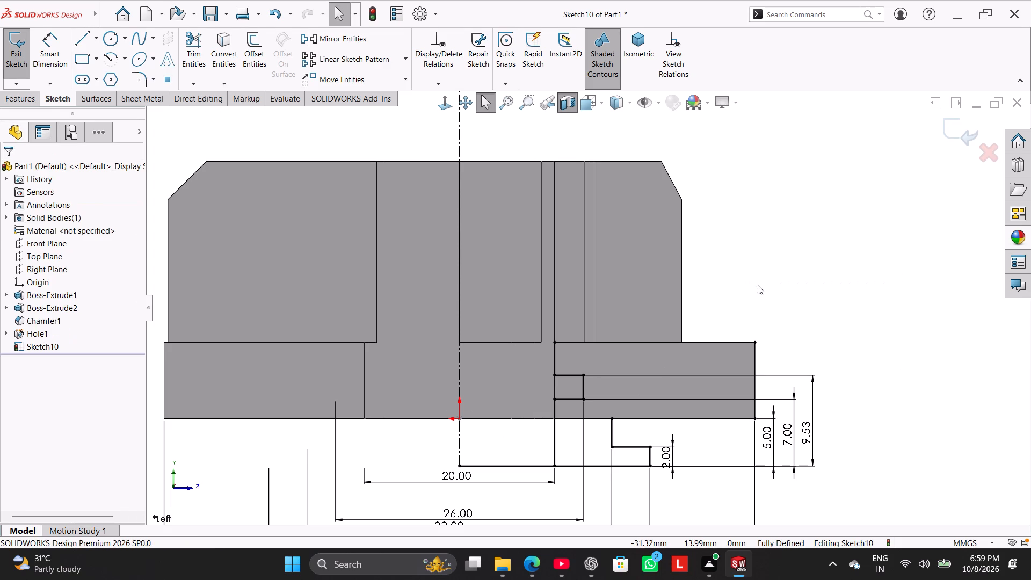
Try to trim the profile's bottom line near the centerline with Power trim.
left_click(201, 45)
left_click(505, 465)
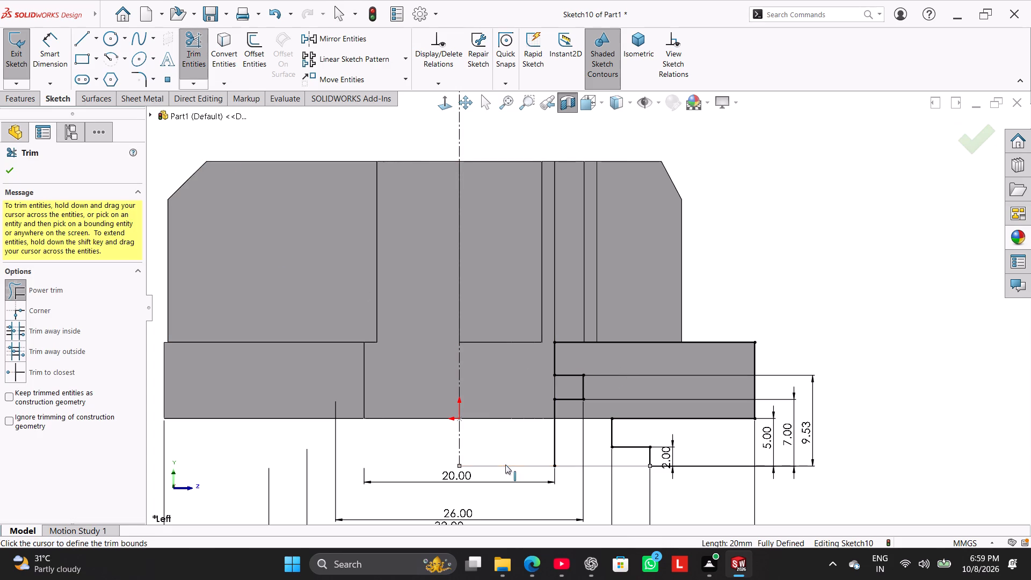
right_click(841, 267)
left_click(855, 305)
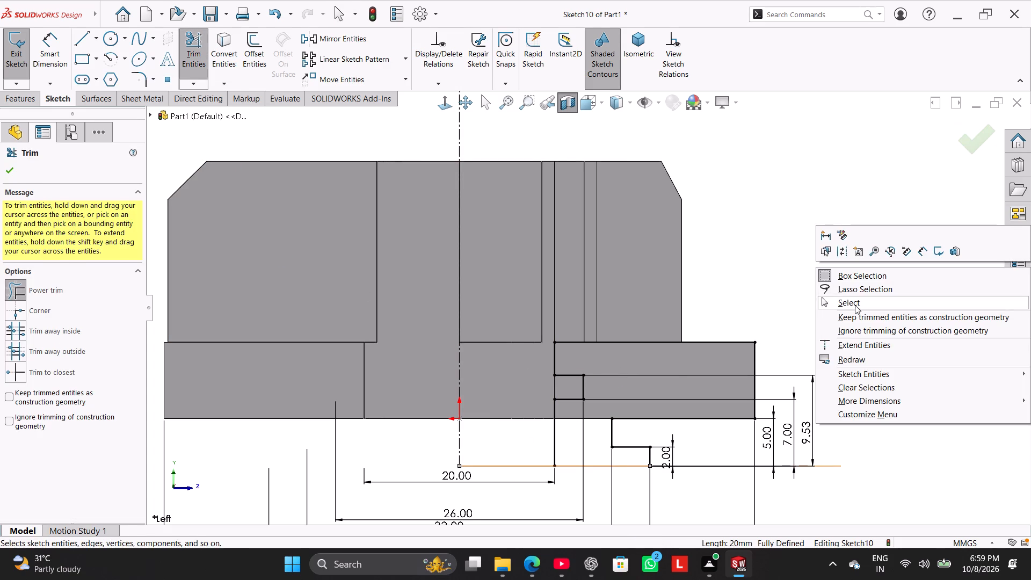
Trim away the bottom line's segment between the centerline and the inner vertical line using Trim to closest.
left_click(201, 39)
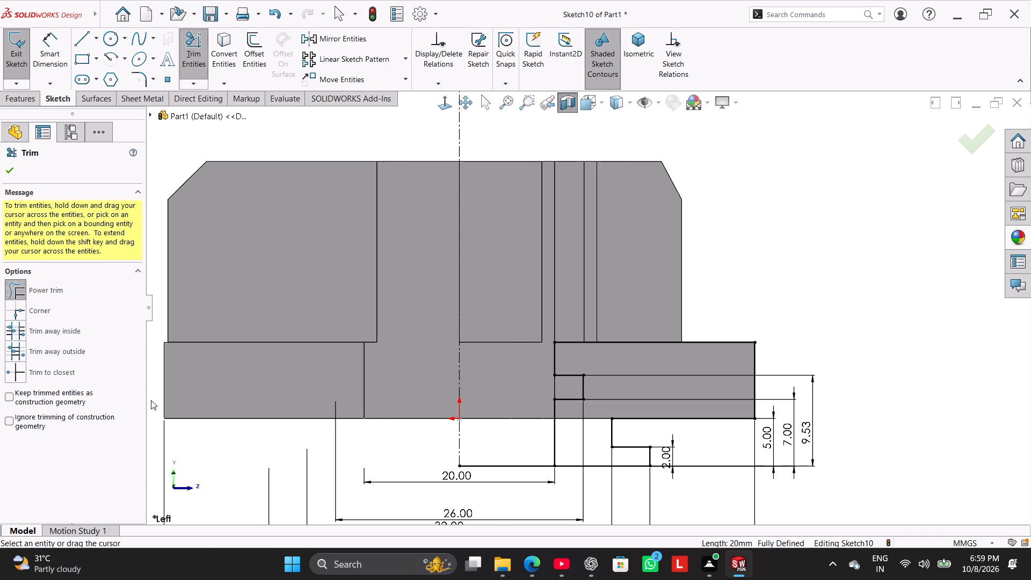
left_click(66, 378)
left_click(495, 466)
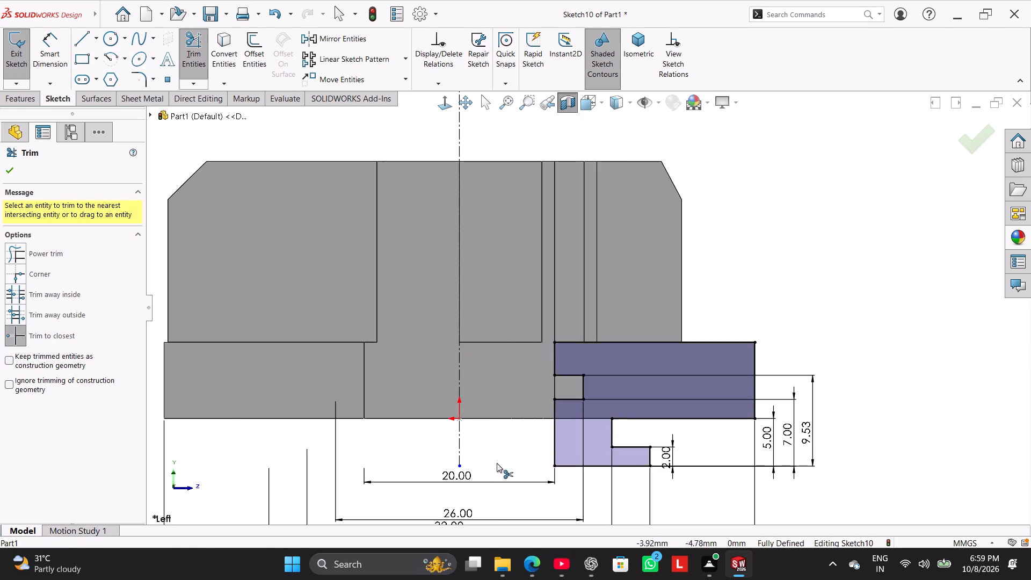
right_click(808, 257)
left_click(834, 290)
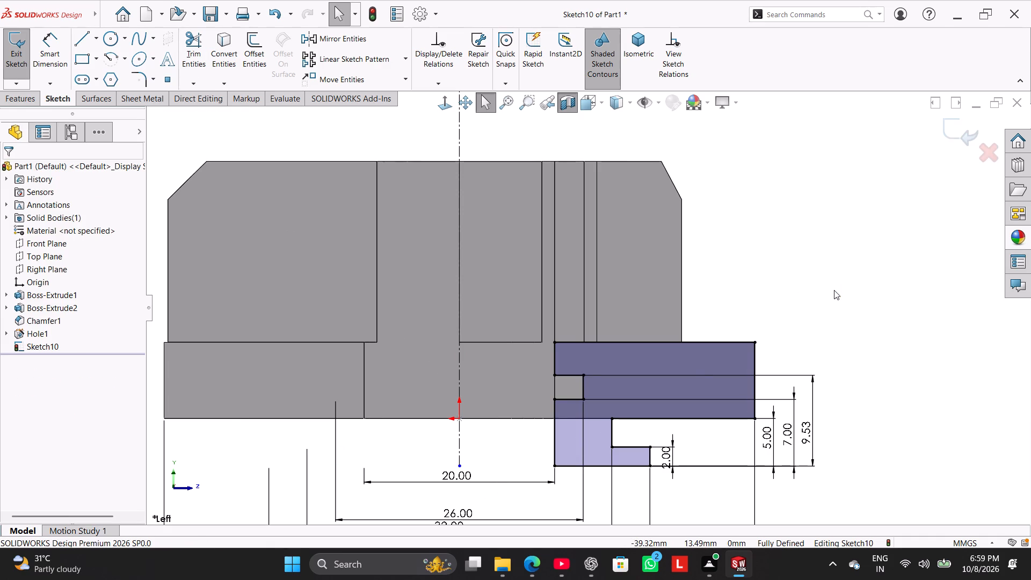
Move the 20 mm diameter dimension slightly lower, keeping it above the 26 mm dimension.
left_click_drag(477, 480, 477, 489)
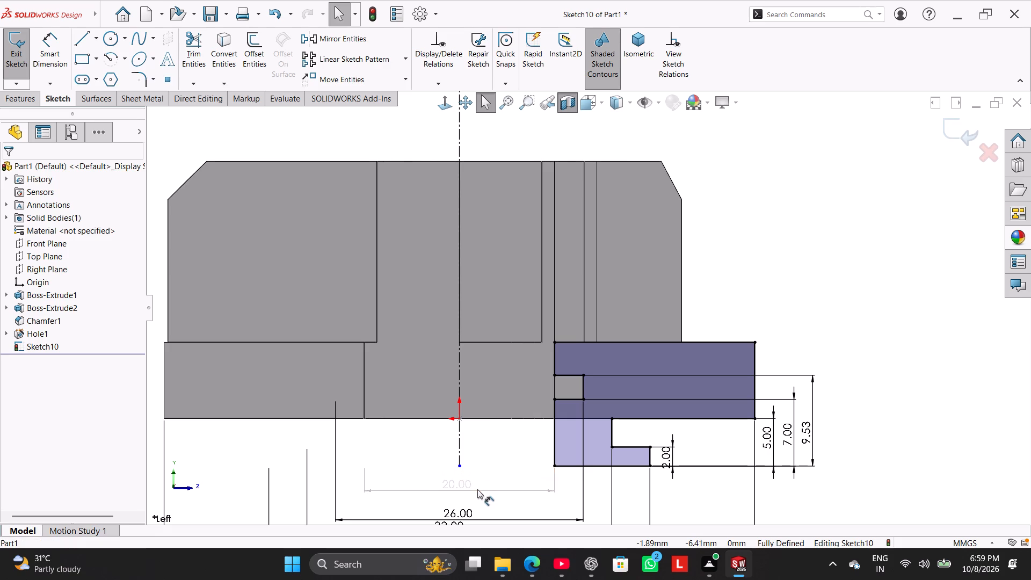
Settle the 20 mm diameter dimension just above the 26 mm dimension.
left_click_drag(477, 489, 477, 491)
left_click(751, 285)
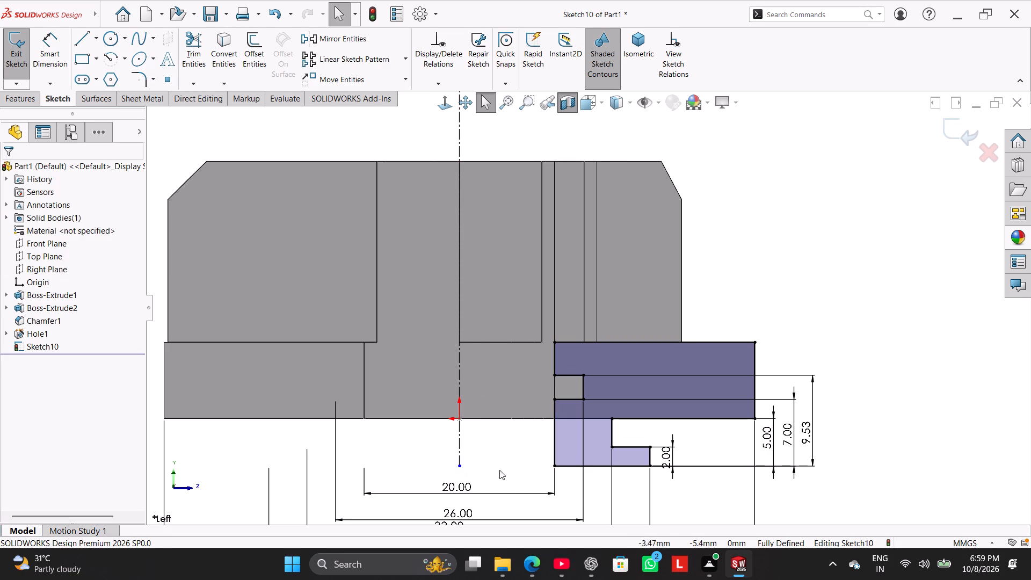
Make the centerline's lower endpoint coincident with the profile's bottom line.
left_click(576, 467, "ctrl")
left_click(461, 465, "ctrl")
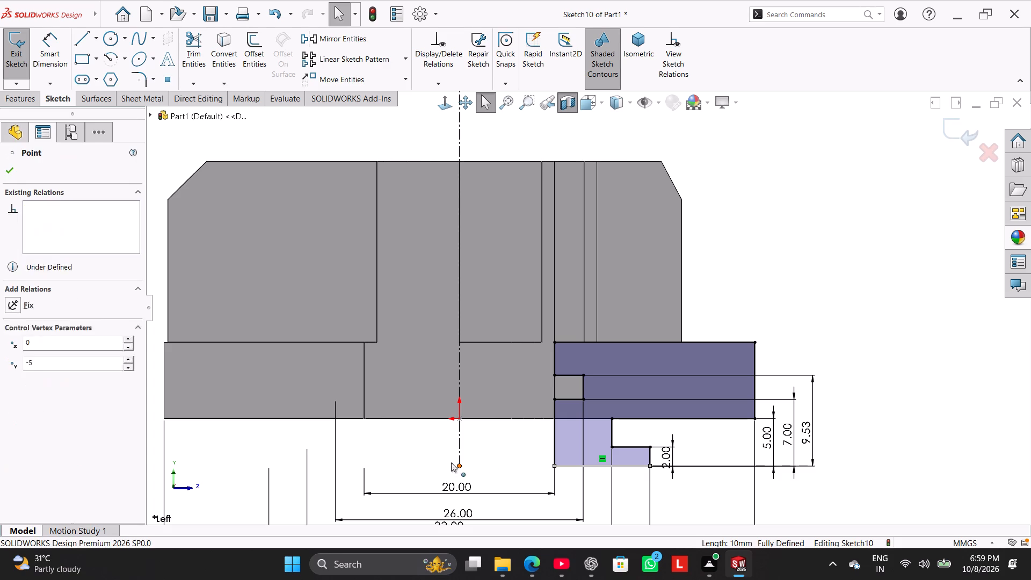
left_click(51, 375)
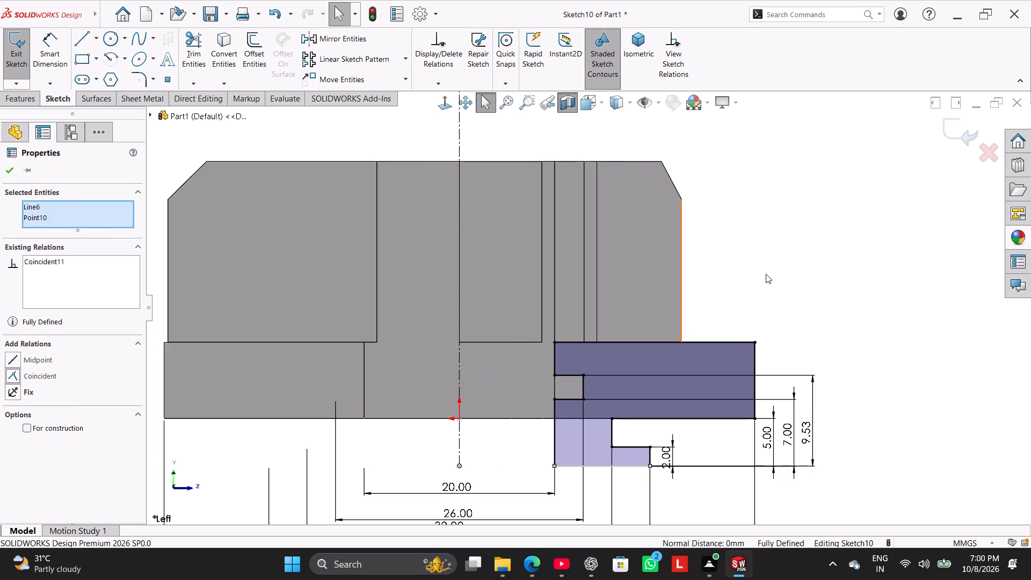
left_click(773, 265)
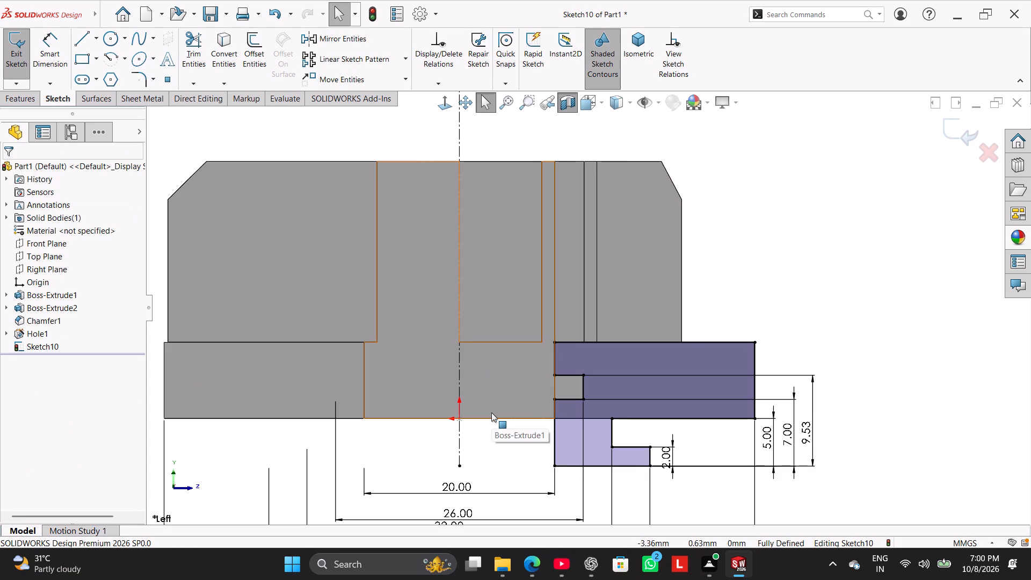
Revolve the grooved profile 360 degrees about the centerline as a boss, with the result merged into the part.
scroll(491, 412, "up", 2)
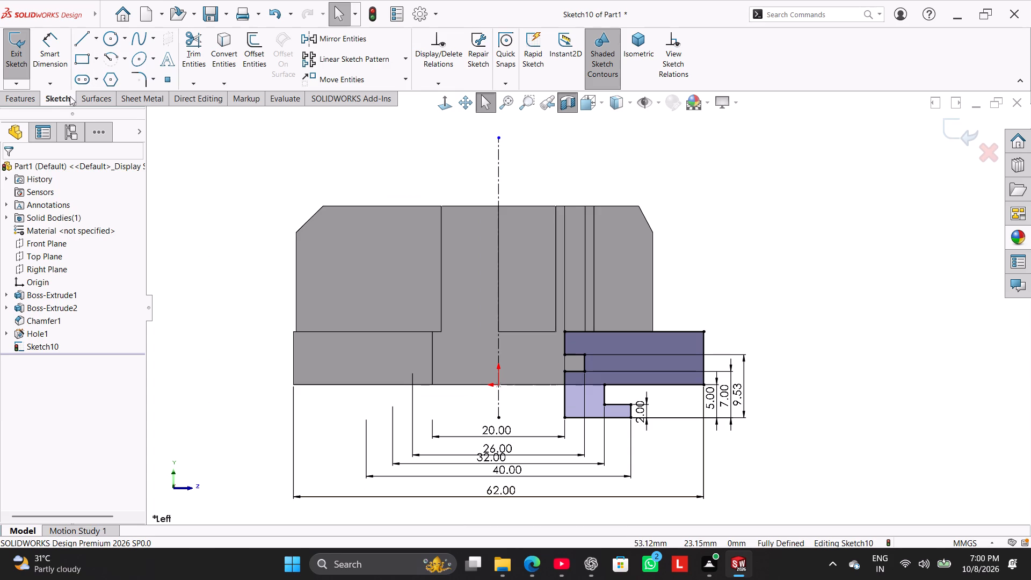
left_click(14, 98)
left_click(97, 57)
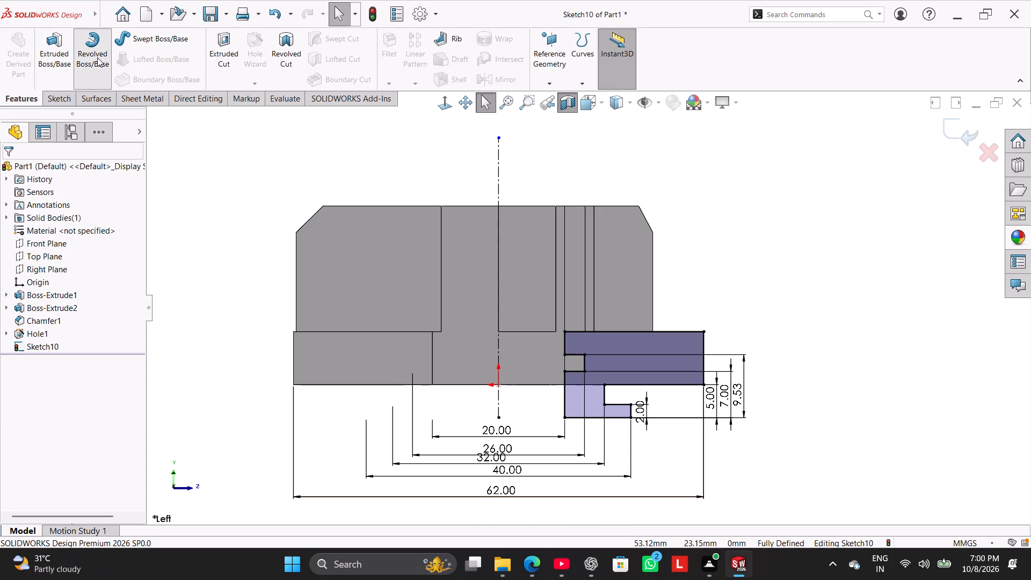
middle_click_drag(243, 276, 306, 328)
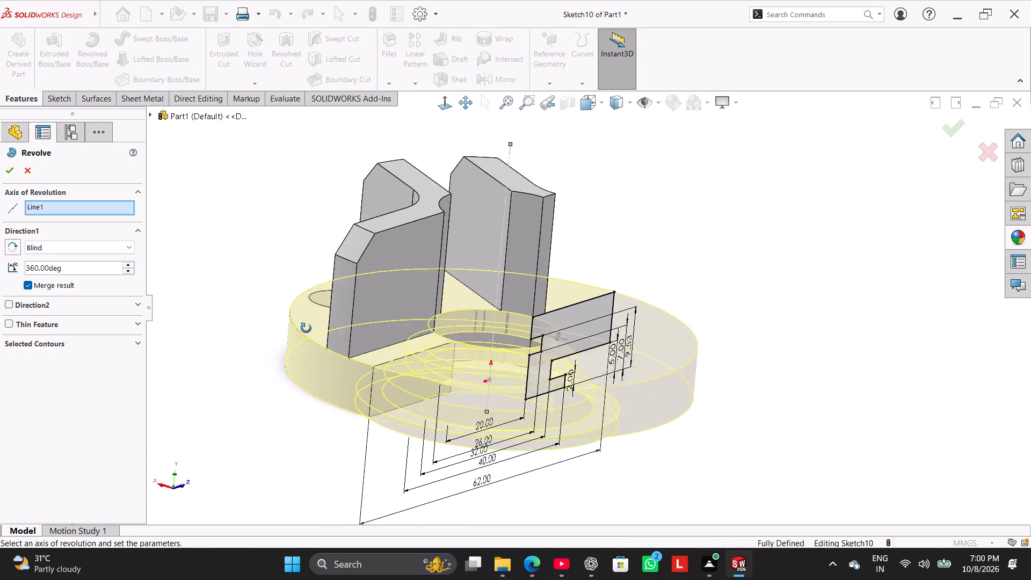
middle_click_drag(306, 328, 225, 262)
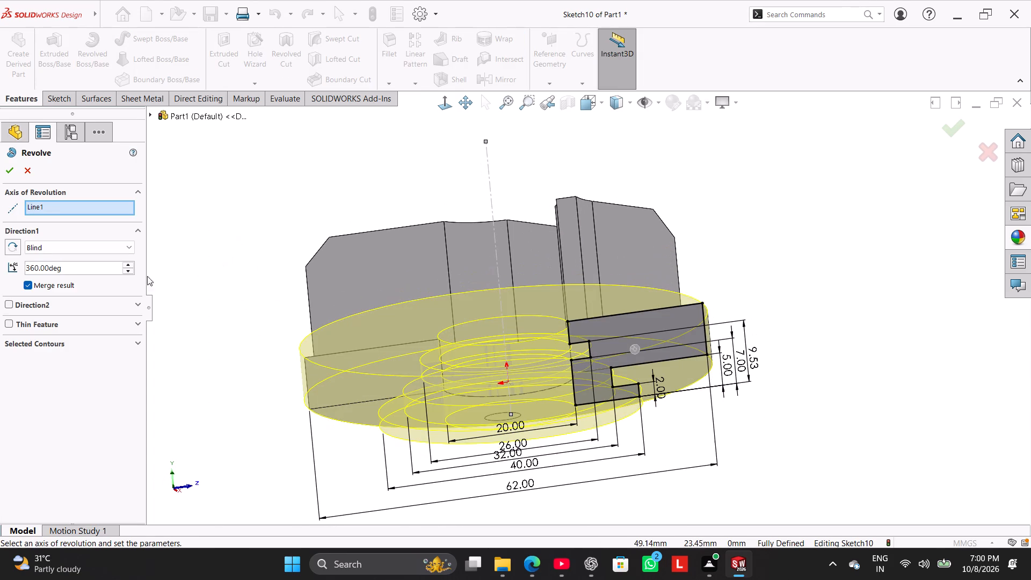
left_click(12, 169)
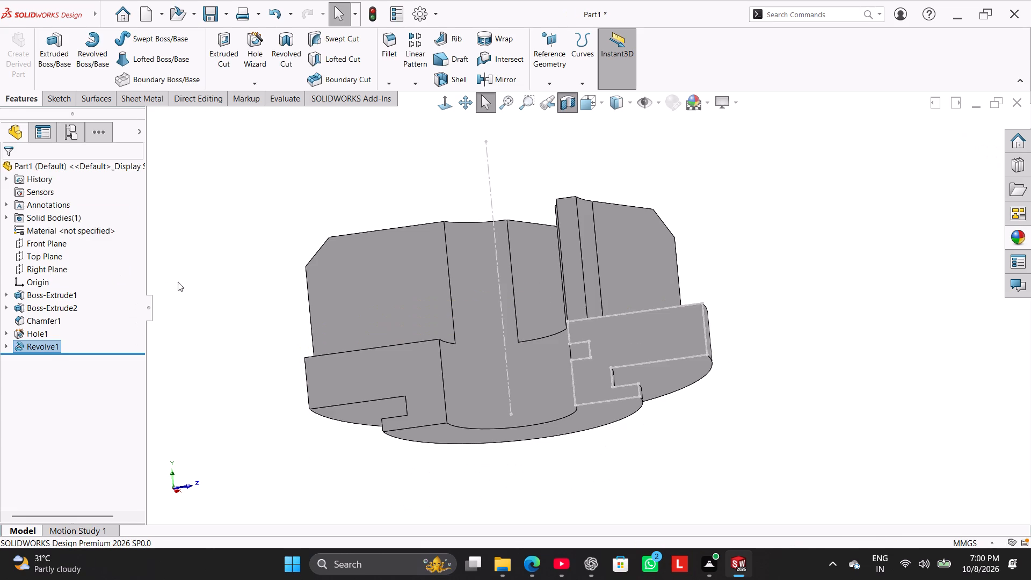
left_click(195, 282)
Examine the sectioned part from several angles, checking the revolved groove and lower flange.
middle_click_drag(219, 298, 278, 349)
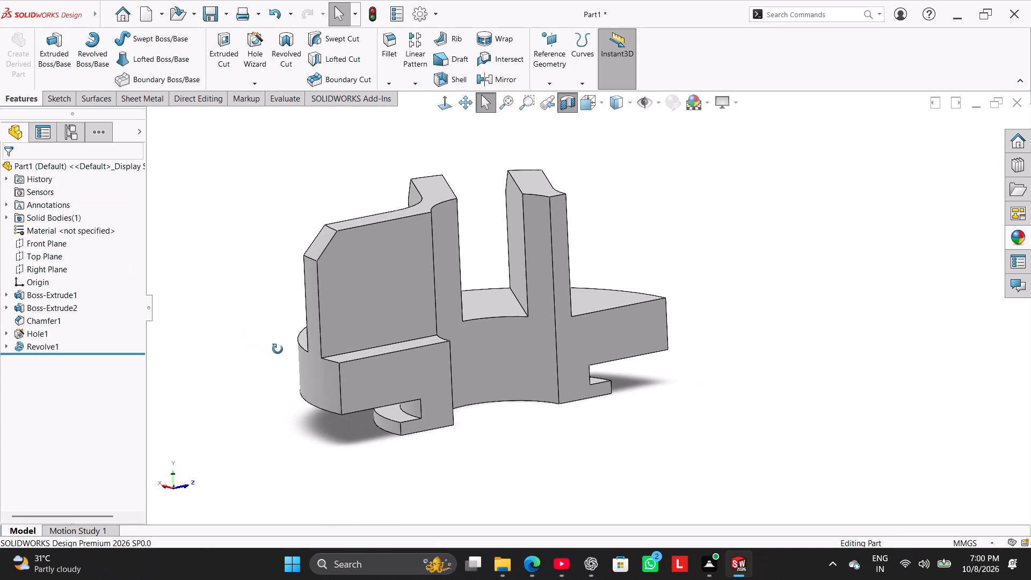
middle_click_drag(278, 349, 229, 339)
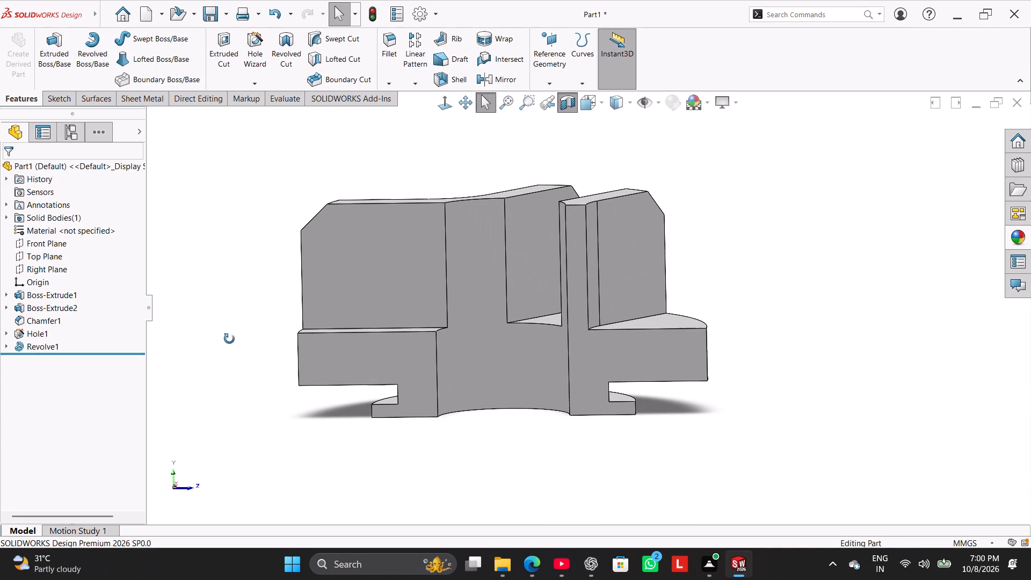
middle_click_drag(229, 339, 237, 351)
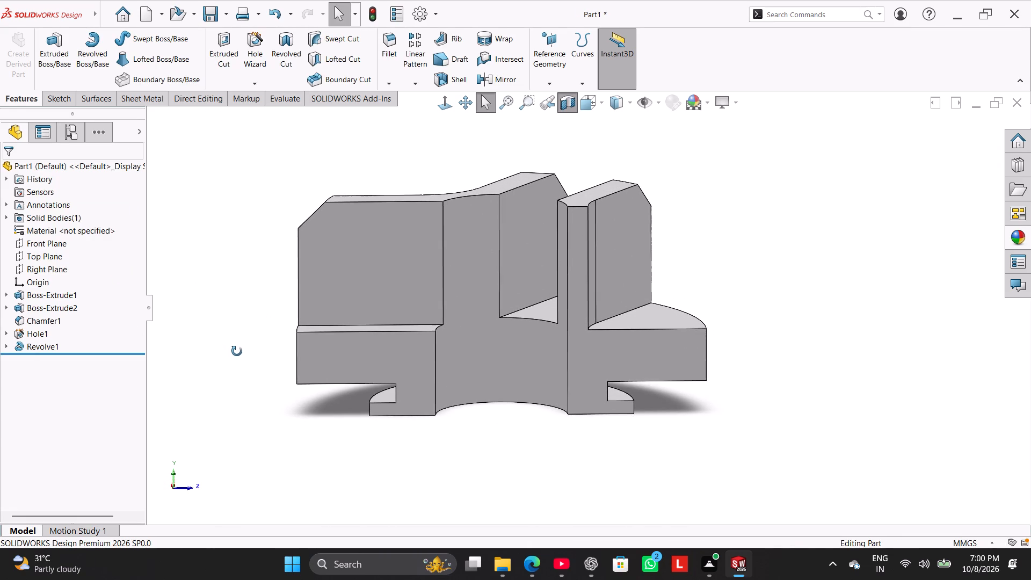
middle_click_drag(237, 351, 407, 364)
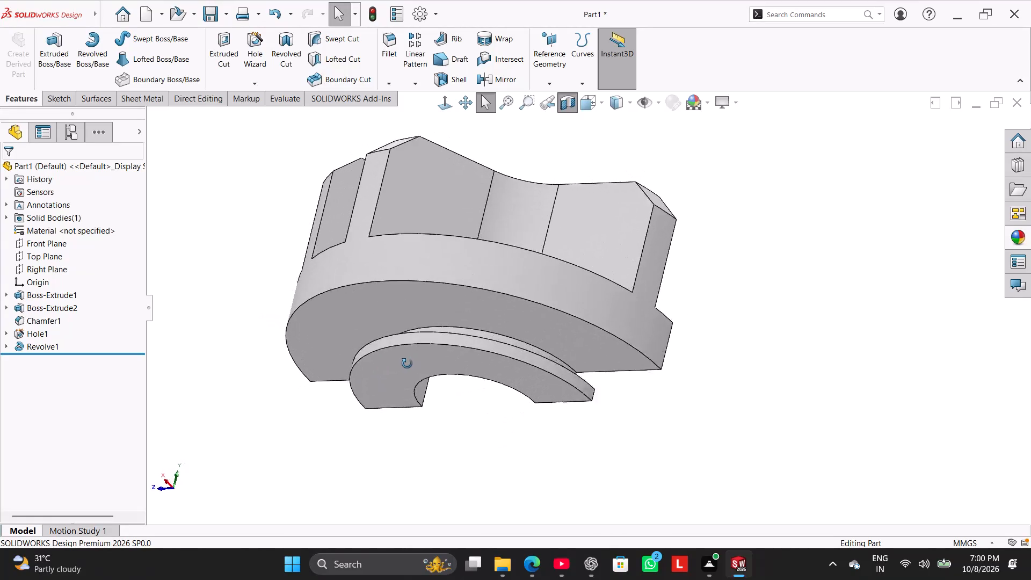
middle_click_drag(407, 364, 239, 389)
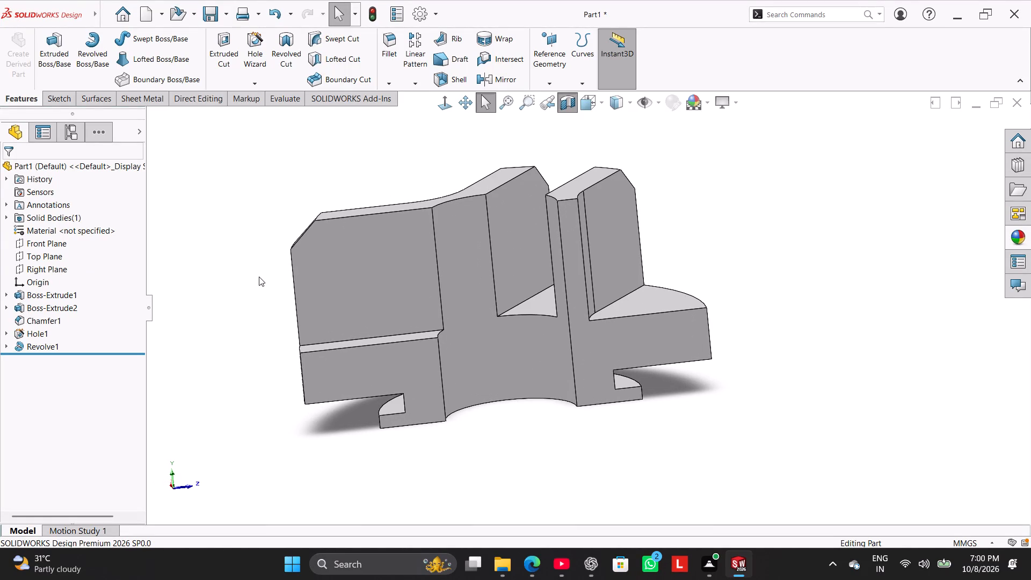
middle_click_drag(260, 266, 266, 286)
left_click(343, 274)
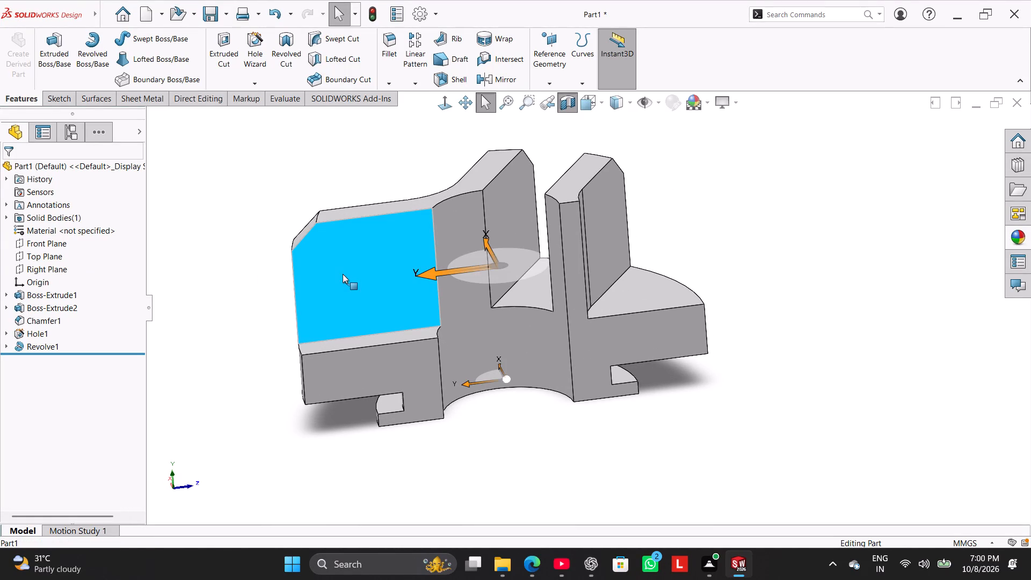
left_click(270, 247)
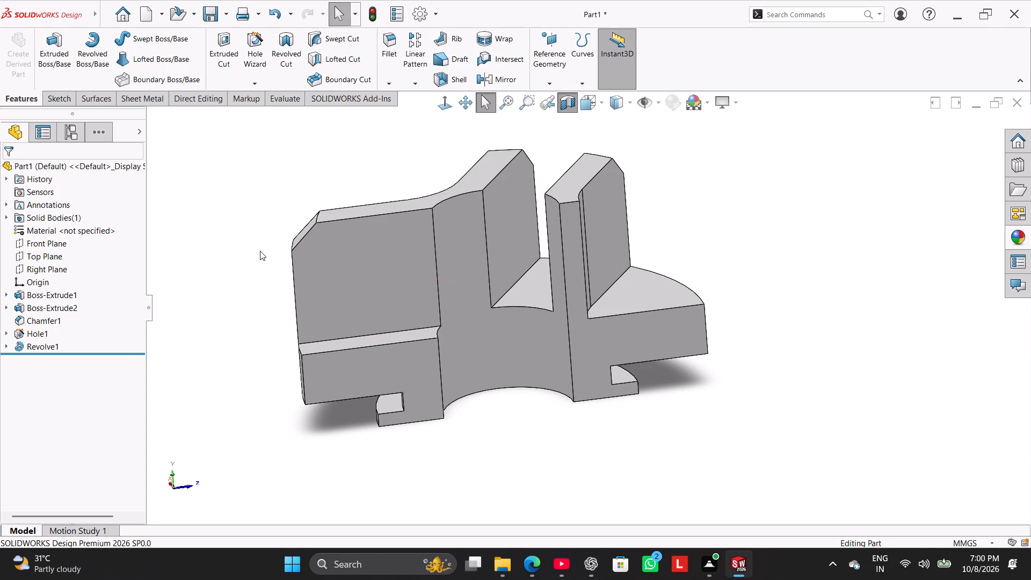
Turn off the section view and inspect the whole part in isometric and from below.
left_click(563, 107)
right_click_drag(267, 318, 367, 249)
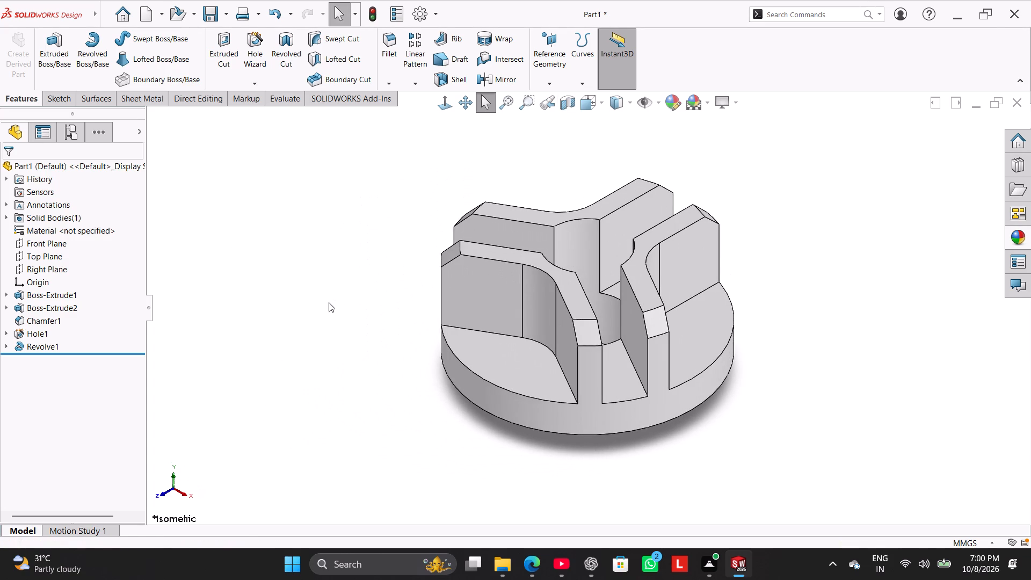
right_click_drag(329, 302, 361, 279)
middle_click_drag(357, 350, 353, 200)
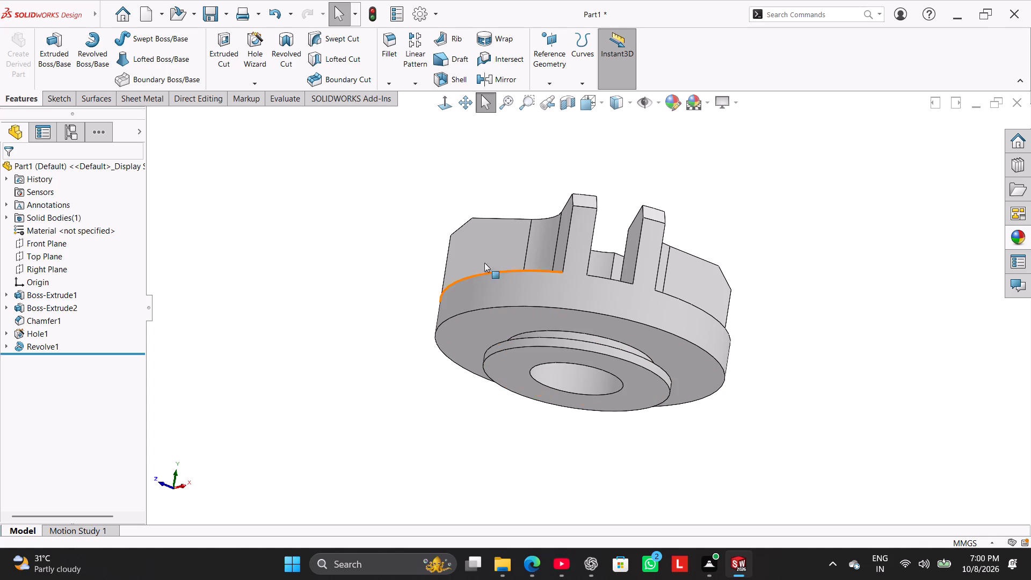
middle_click_drag(419, 270, 413, 301)
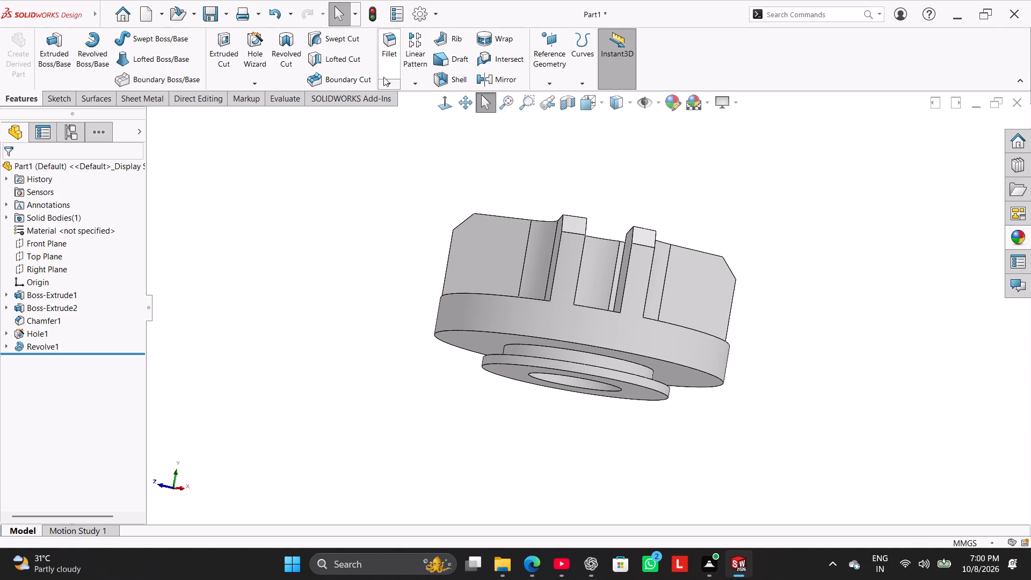
Fillet the upper outer edge of the lower 40 mm flange with a 1 mm symmetric radius.
left_click(385, 81)
left_click(396, 96)
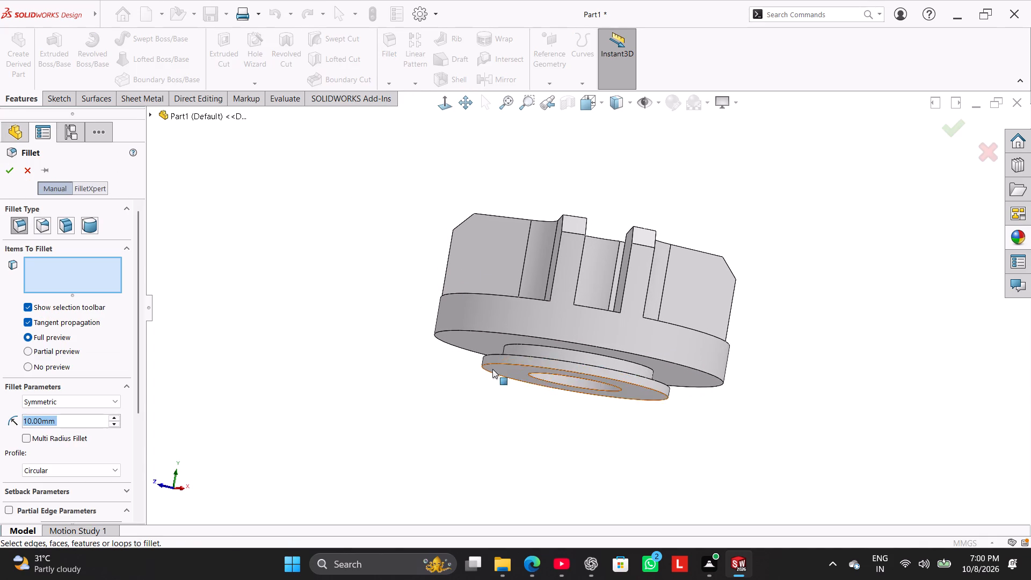
middle_click_drag(490, 380, 487, 412)
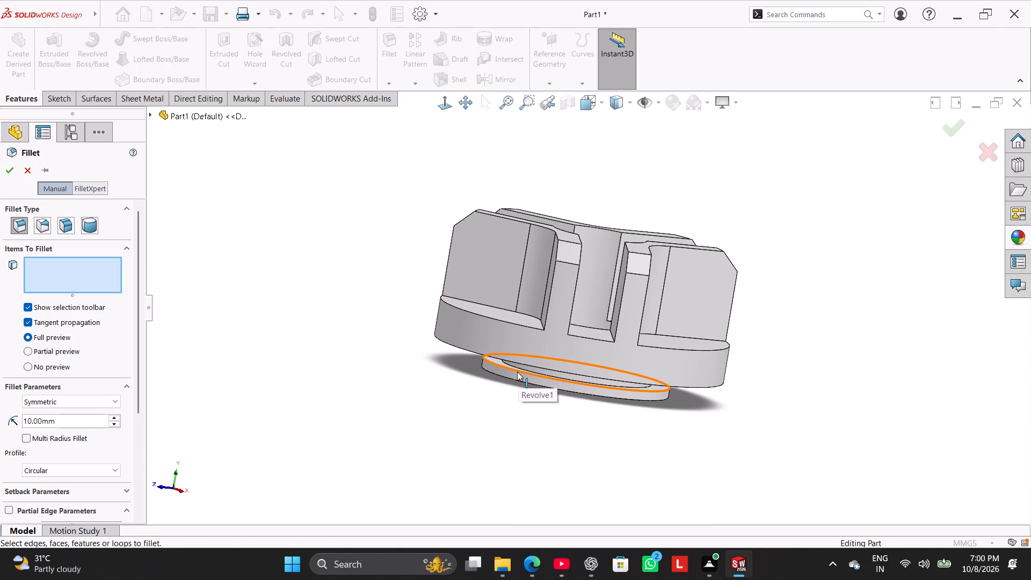
left_click(517, 372)
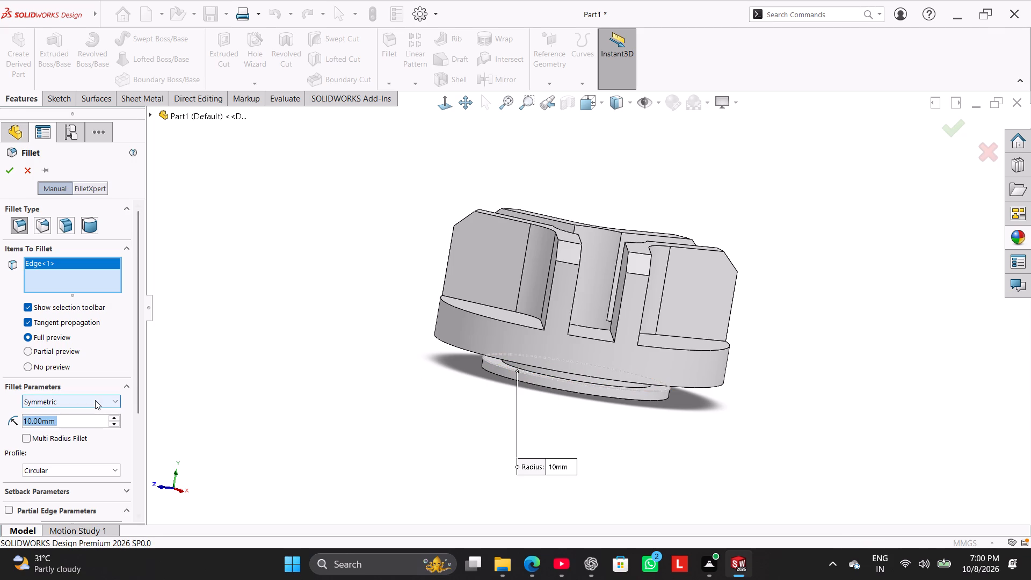
key("1")
key("Return")
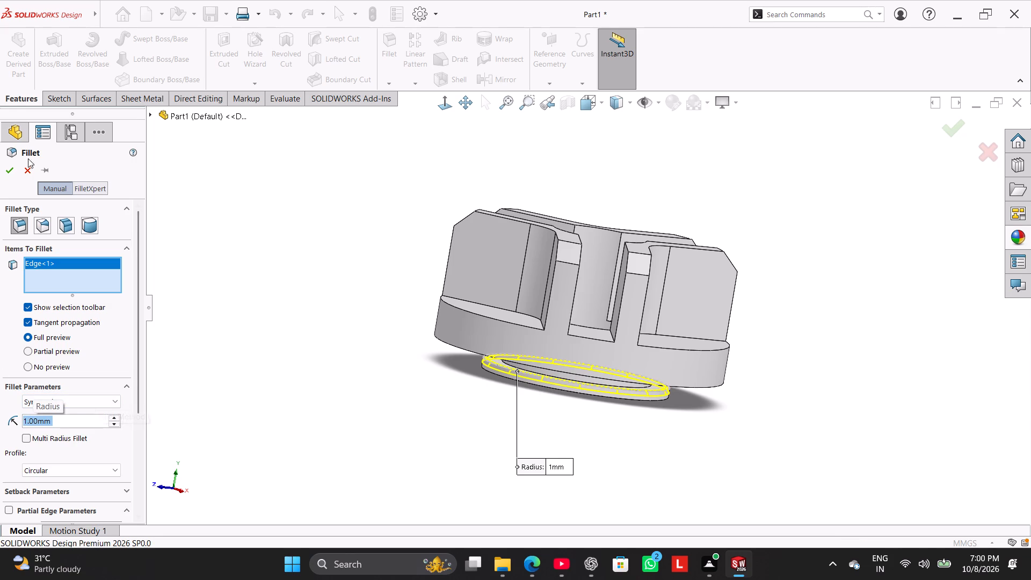
left_click(10, 169)
left_click(175, 308)
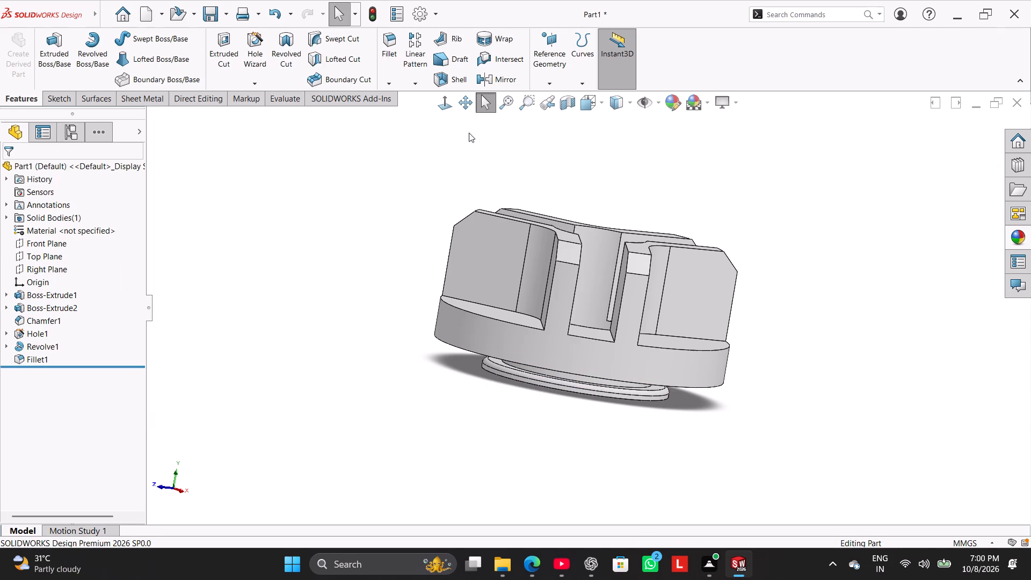
Section the part along the Right Plane and examine the filleted flange in a normal view and at an angle.
left_click(566, 105)
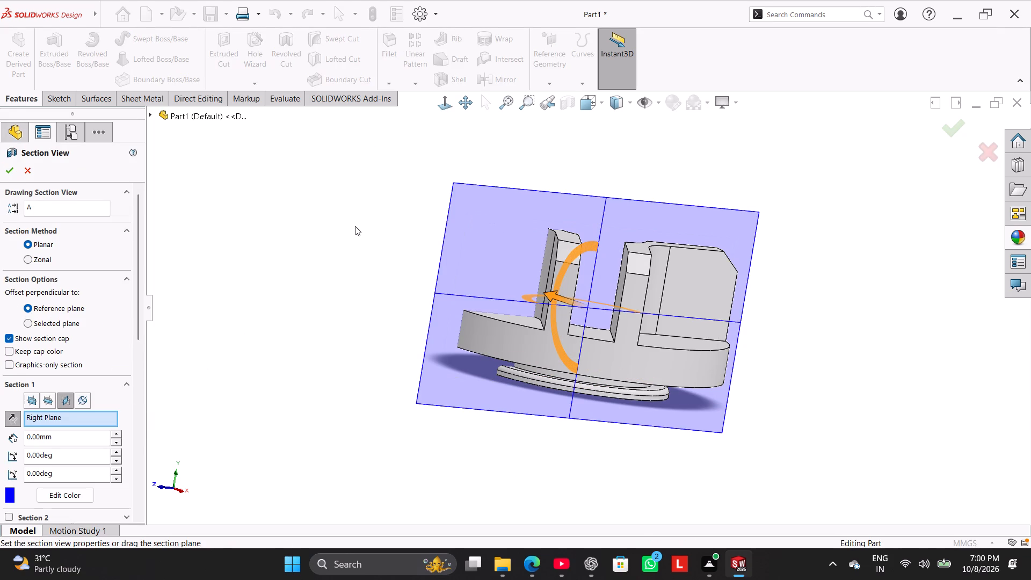
left_click(449, 109)
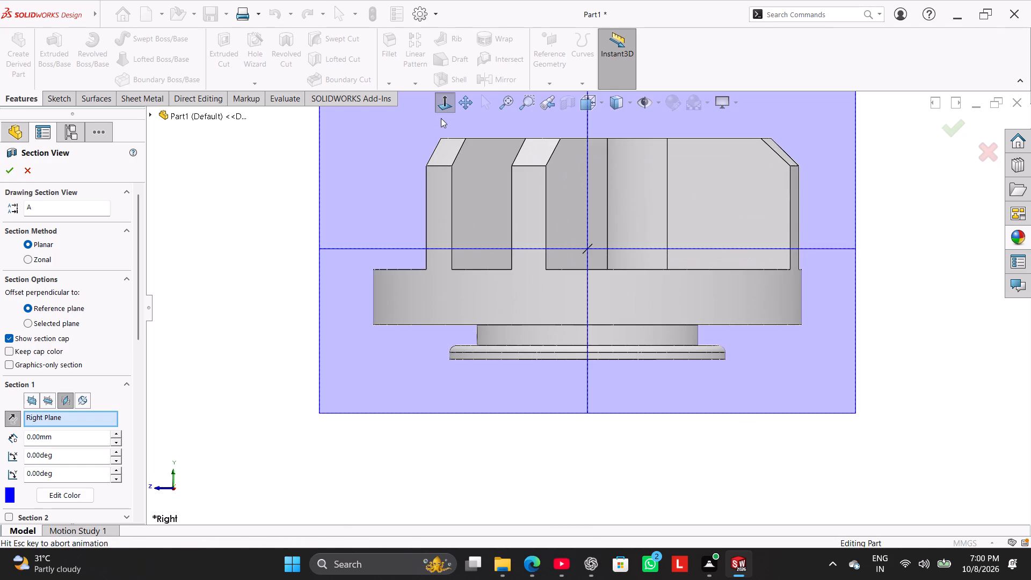
left_click(445, 111)
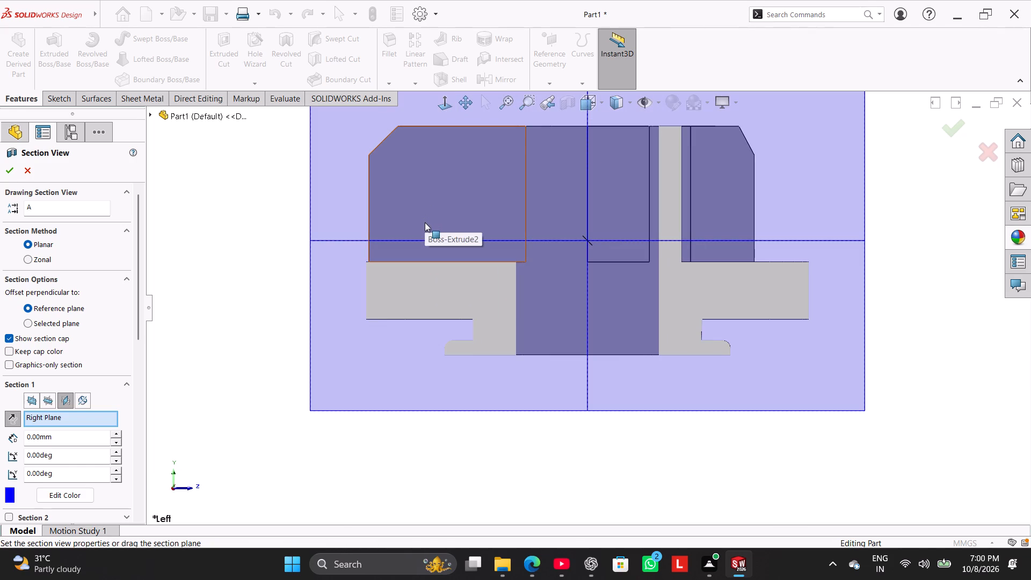
left_click(262, 310)
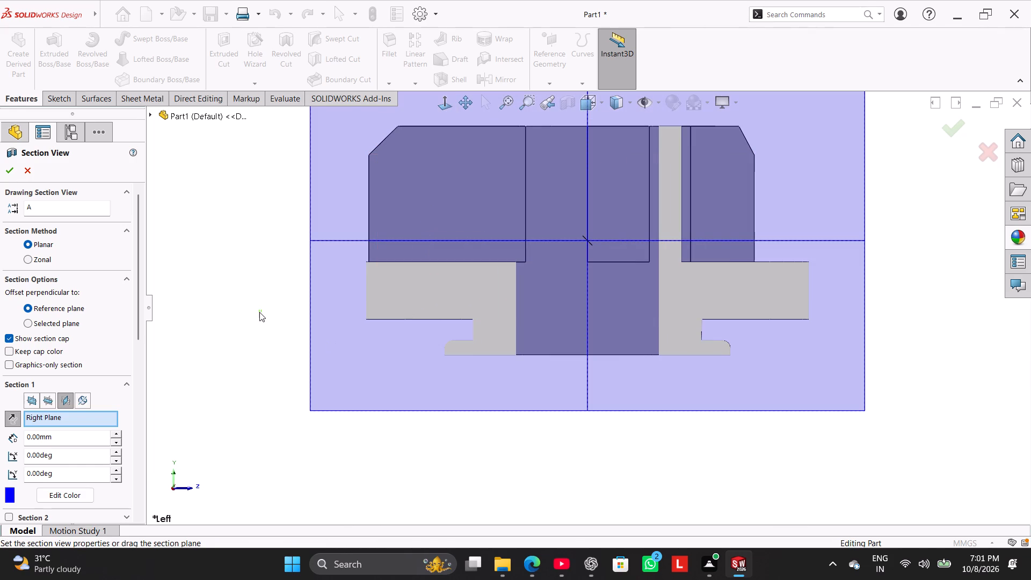
left_click(8, 177)
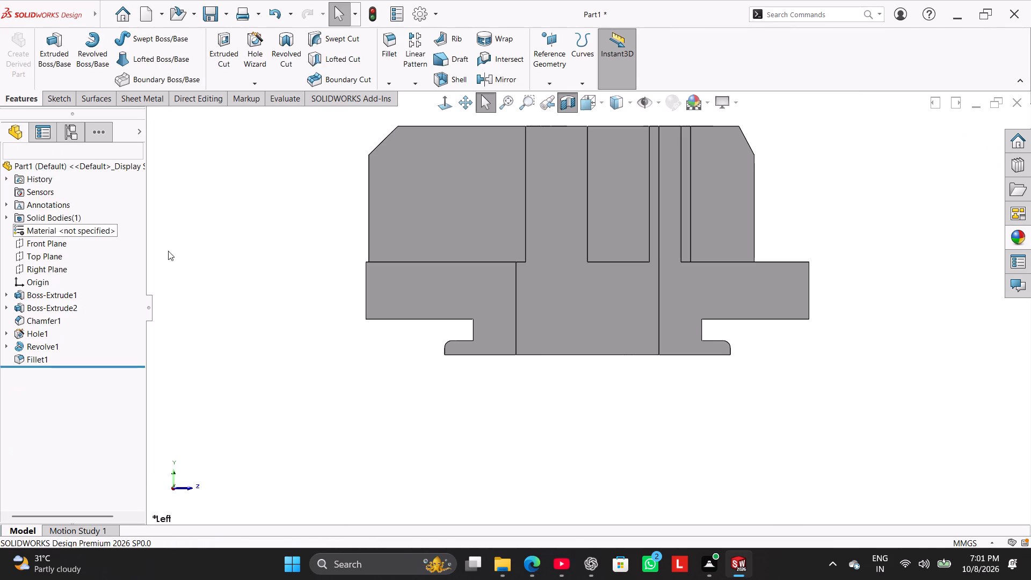
left_click(216, 261)
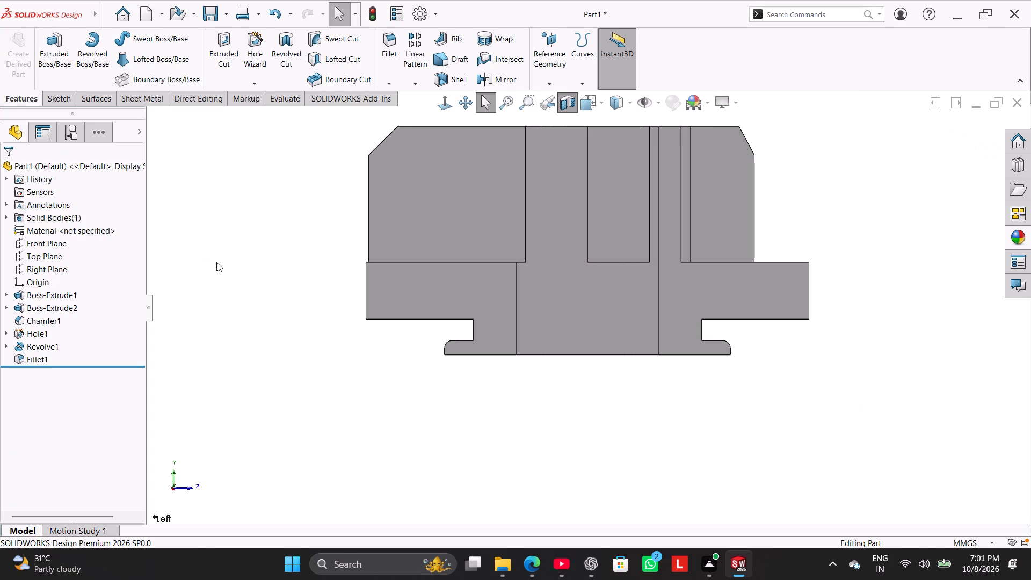
middle_click_drag(222, 263, 278, 317)
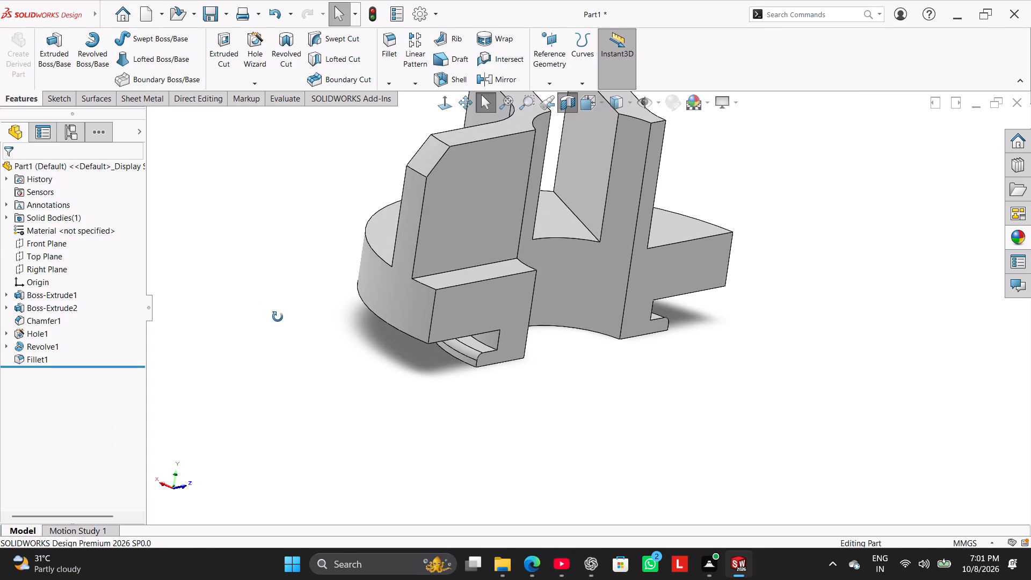
middle_click_drag(278, 317, 292, 274)
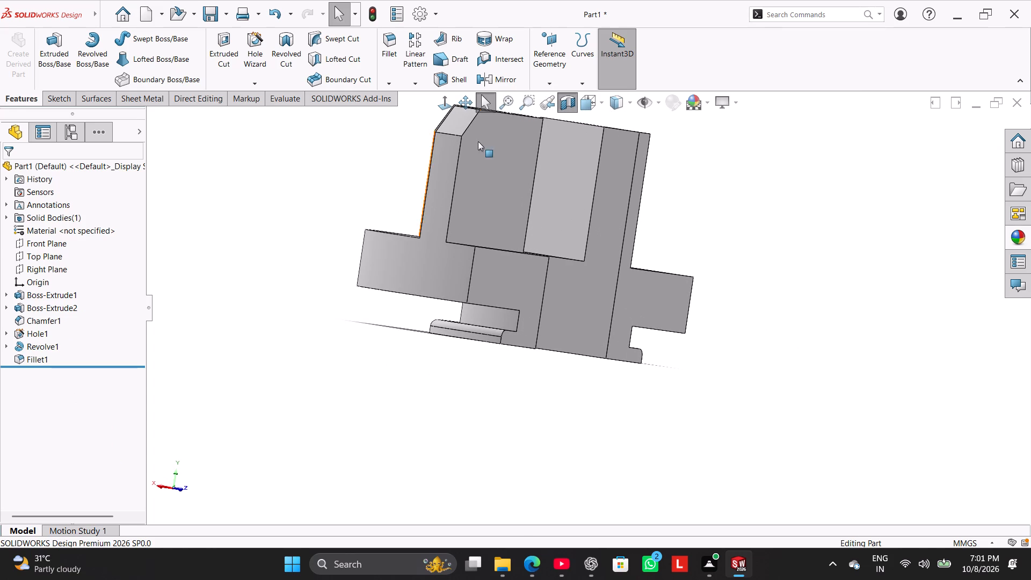
Turn off the section view and review the whole part from below and in isometric view.
left_click(562, 103)
left_click(329, 212)
middle_click_drag(332, 228, 418, 183)
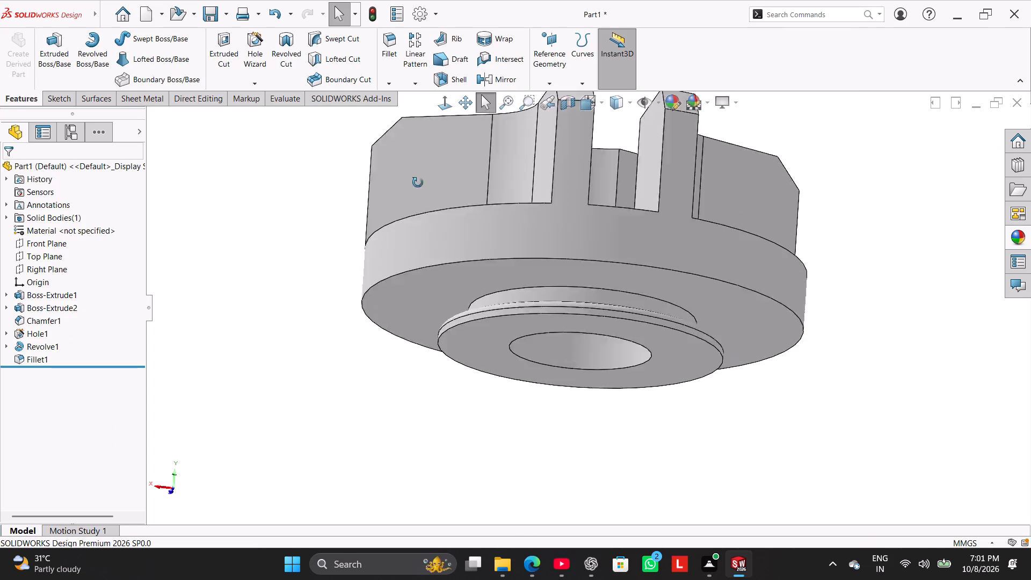
middle_click_drag(418, 183, 427, 180)
right_click_drag(297, 265, 694, 88)
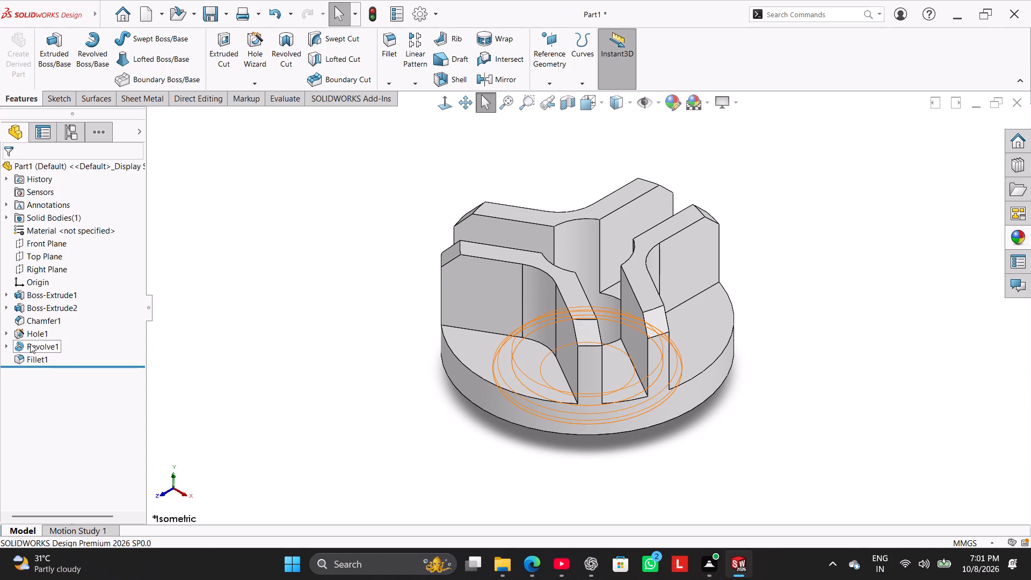
Open the revolved lower flange feature for review, close it with its settings kept, and inspect the part from below and above.
right_click(30, 344)
left_click(42, 315)
left_click(273, 338)
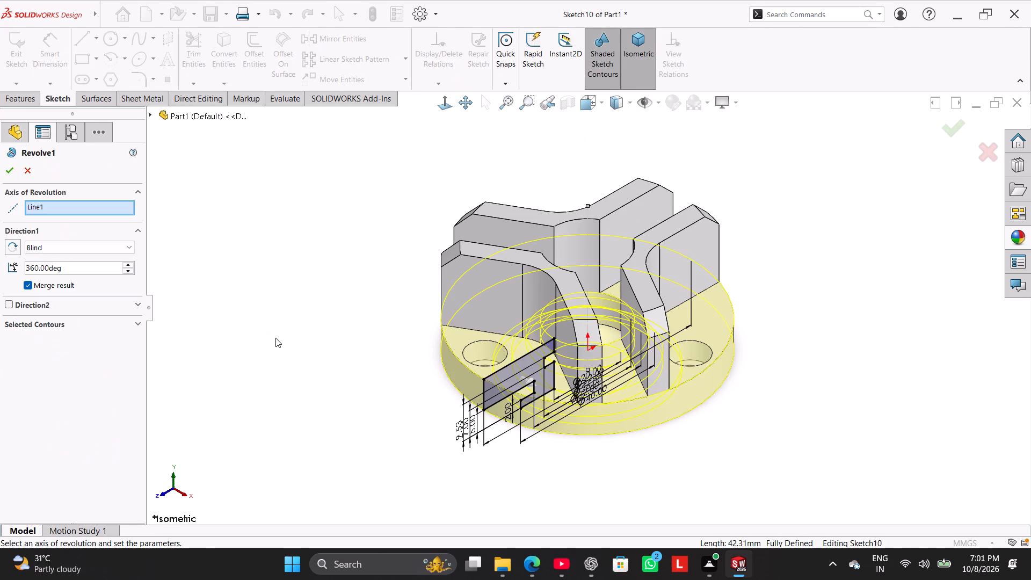
middle_click_drag(302, 352, 223, 305)
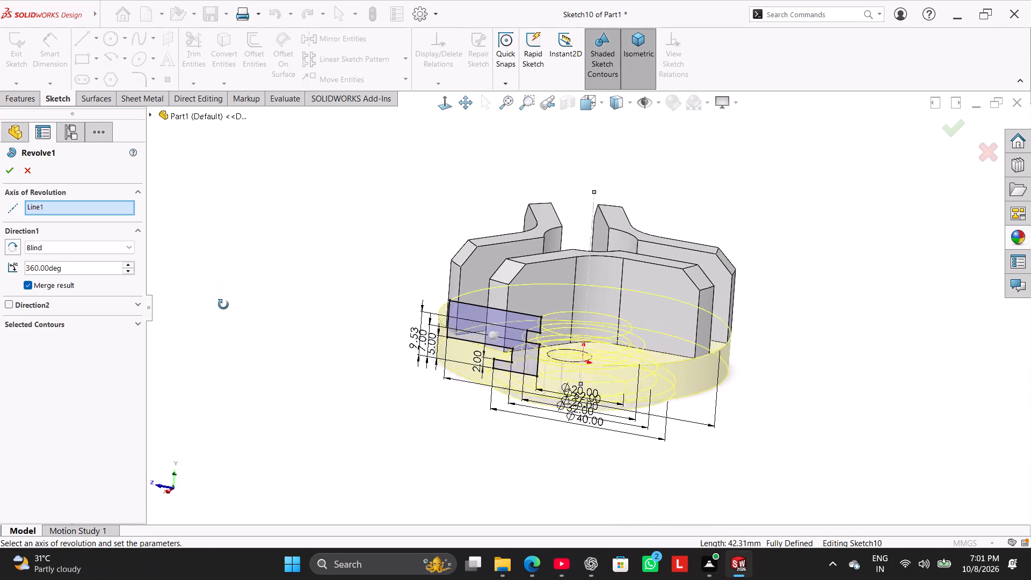
middle_click_drag(223, 305, 285, 386)
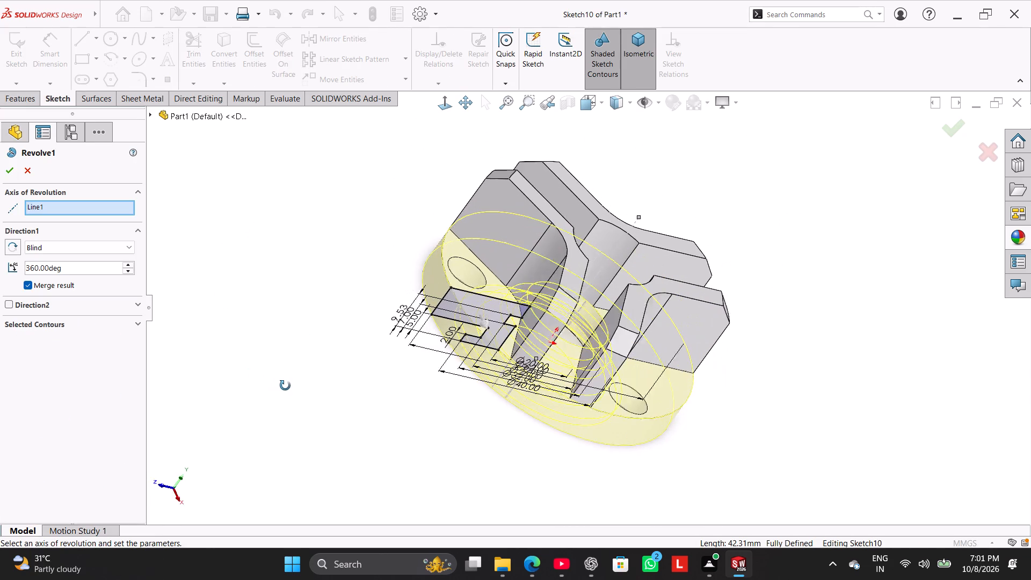
middle_click_drag(285, 386, 282, 321)
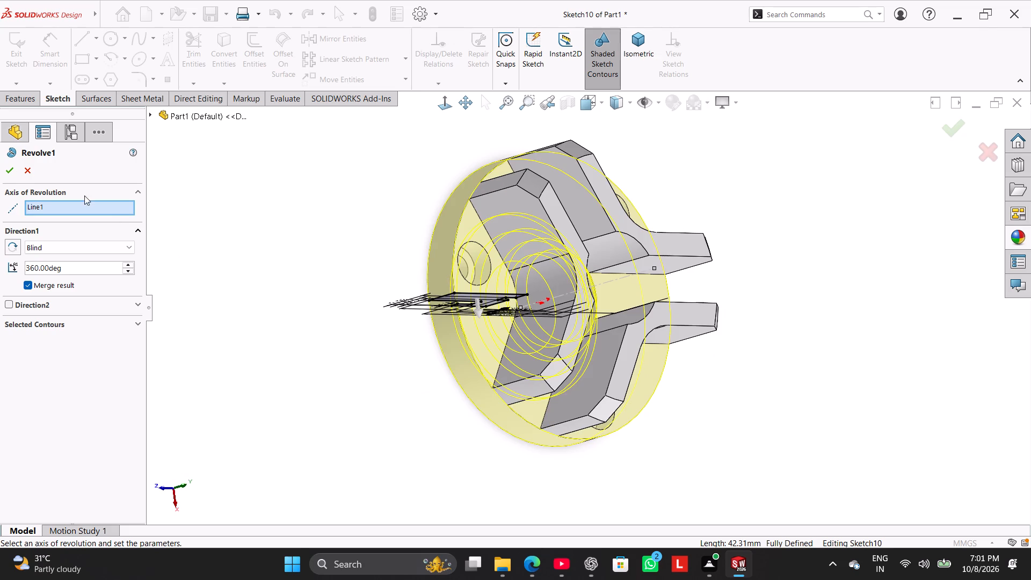
left_click(14, 170)
left_click(192, 277)
middle_click_drag(304, 302, 338, 151)
middle_click_drag(384, 353, 445, 173)
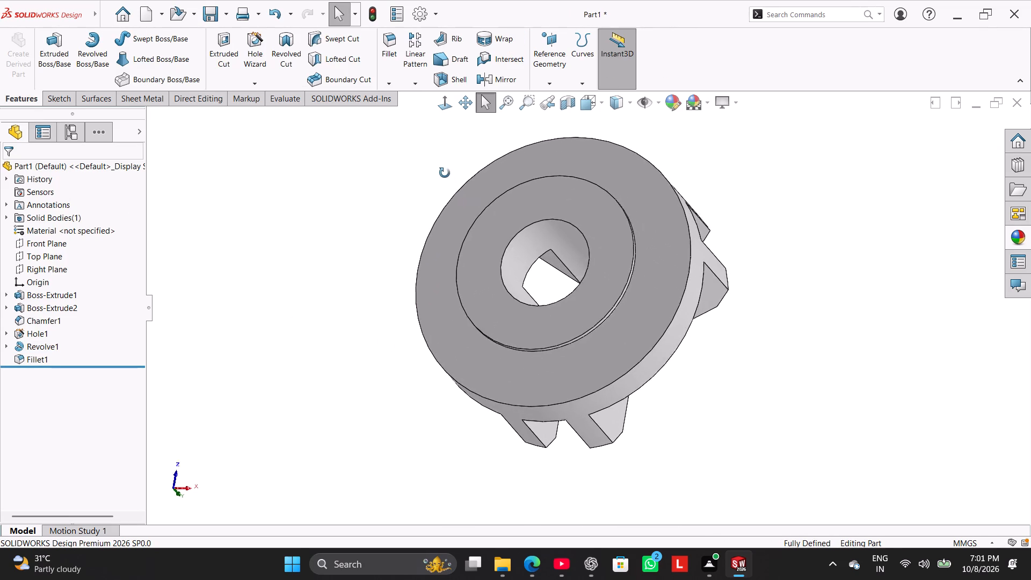
middle_click_drag(445, 173, 258, 173)
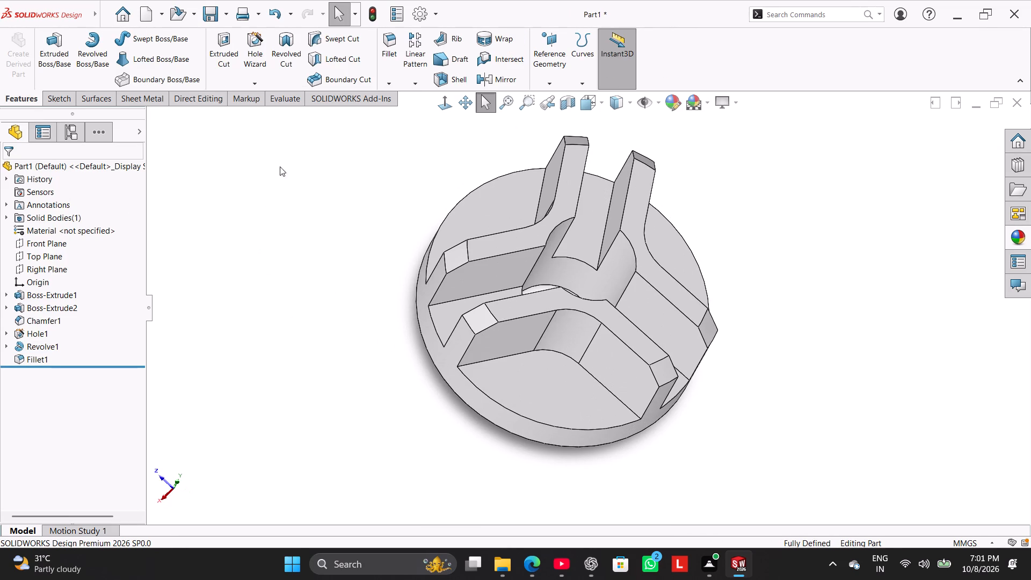
Section the part along the Right Plane and examine the flange and groove in a normal view and at an angle.
left_click(564, 105)
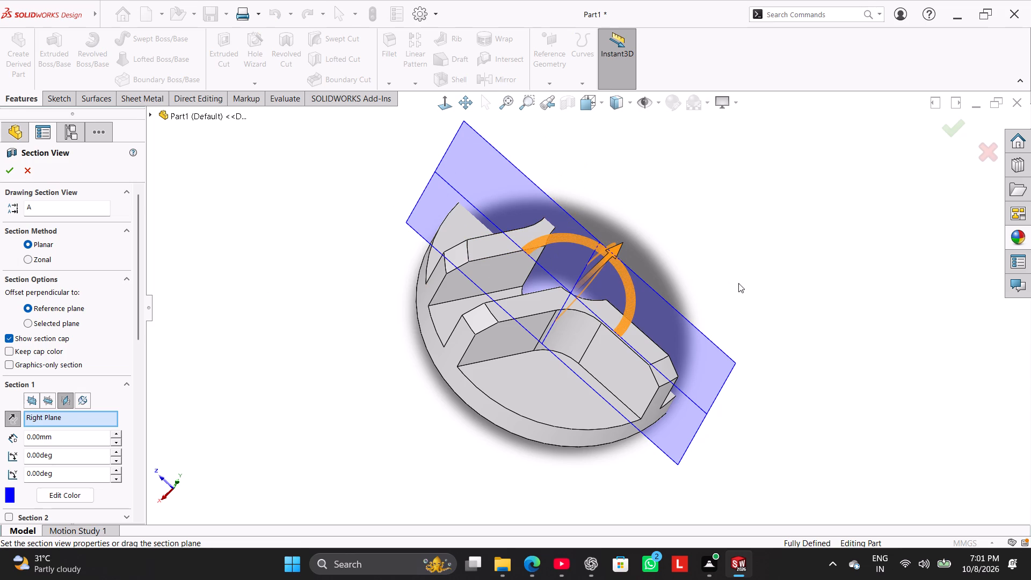
middle_click_drag(766, 296, 723, 358)
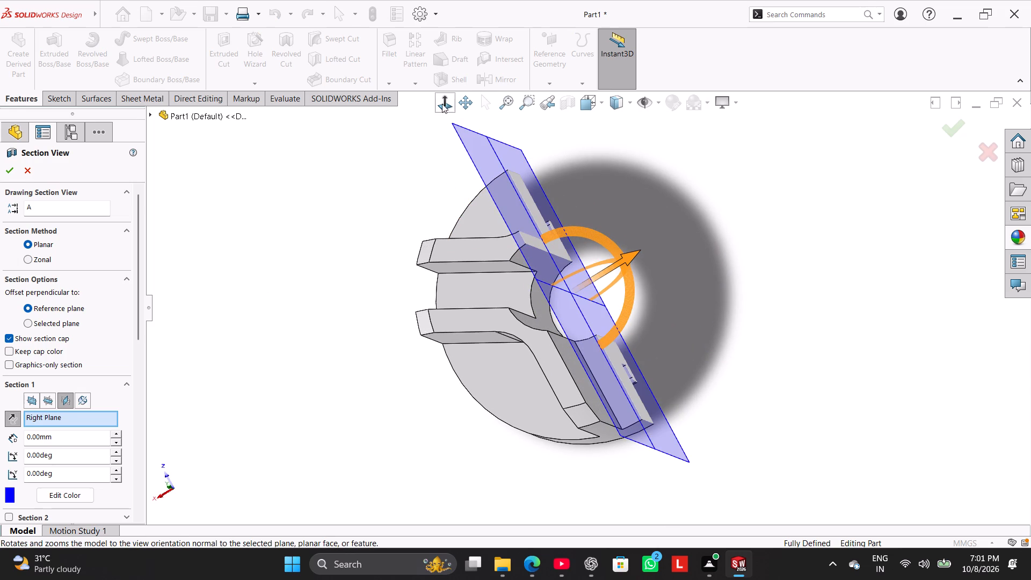
left_click(442, 104)
left_click(442, 104)
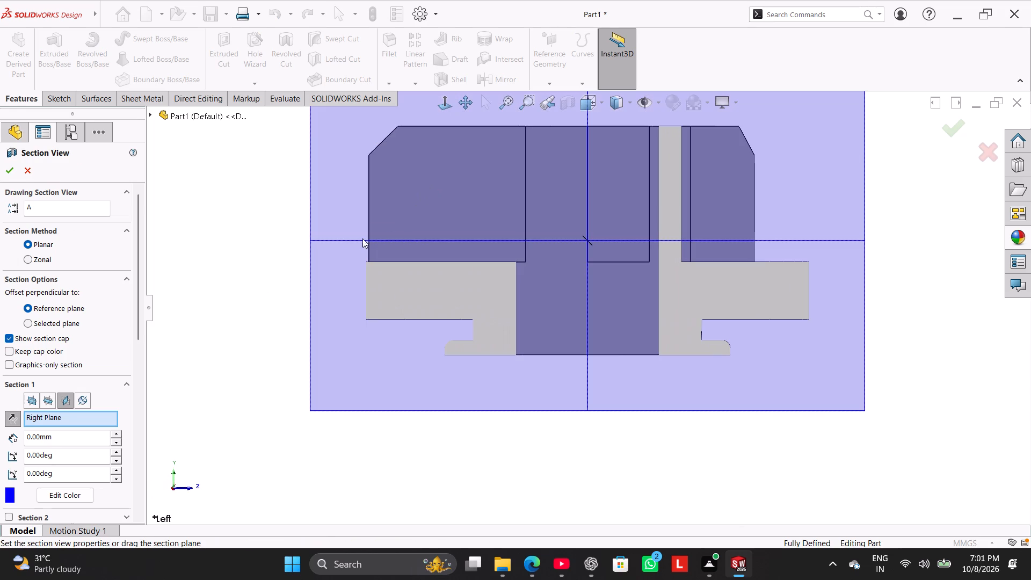
left_click(288, 234)
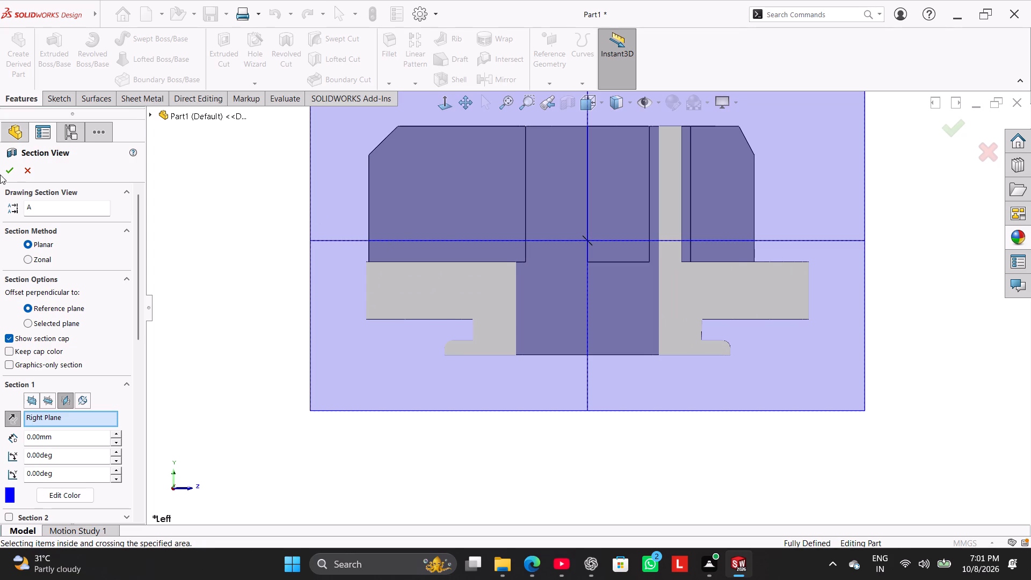
left_click(10, 173)
left_click(221, 321)
middle_click_drag(432, 403, 461, 313)
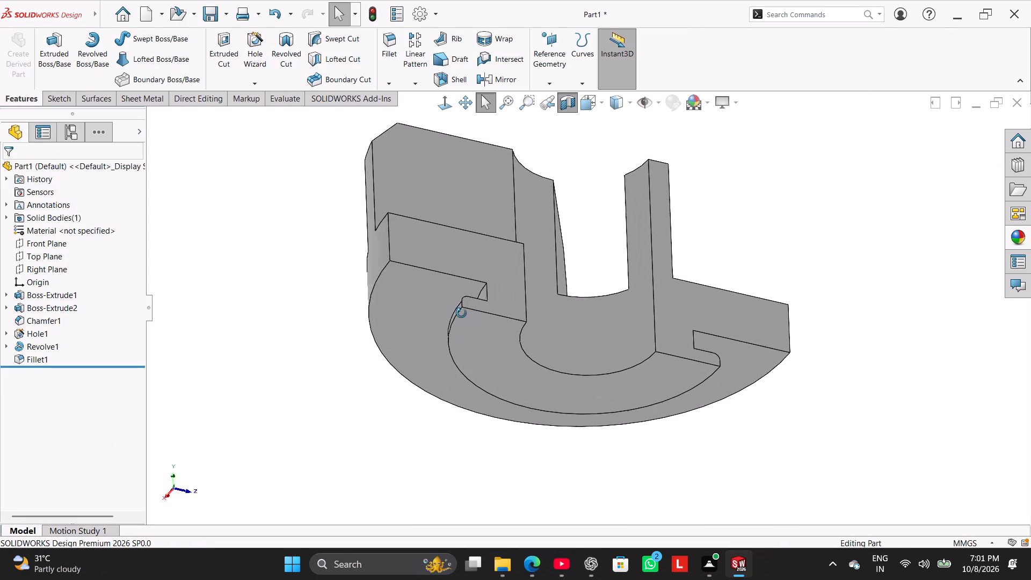
middle_click_drag(461, 313, 449, 404)
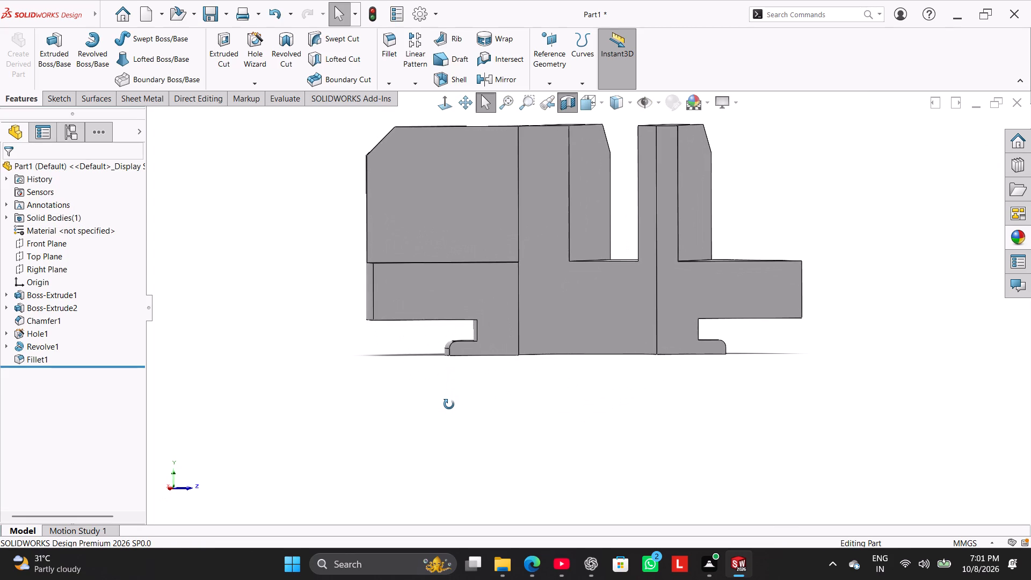
middle_click_drag(449, 404, 447, 414)
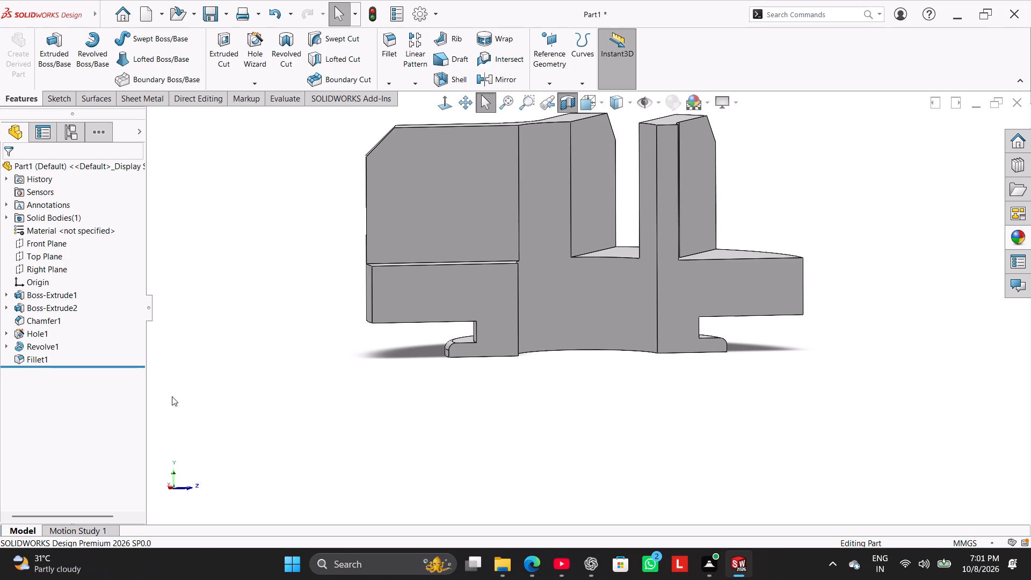
Open the revolved flange's profile sketch and examine its contour and dimensions in a normal view and at an angle.
left_click(54, 341)
left_click(81, 313)
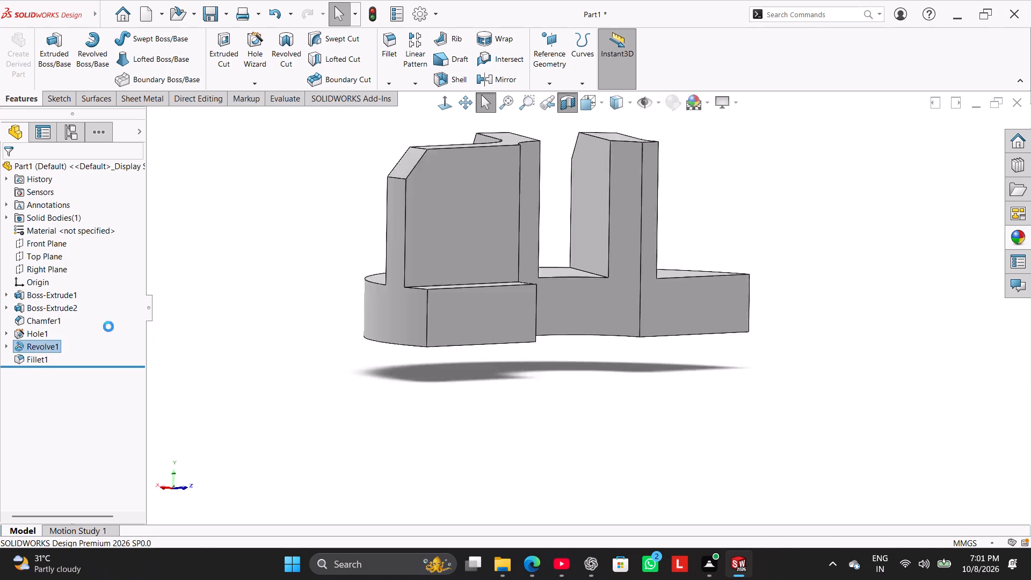
left_click(238, 336)
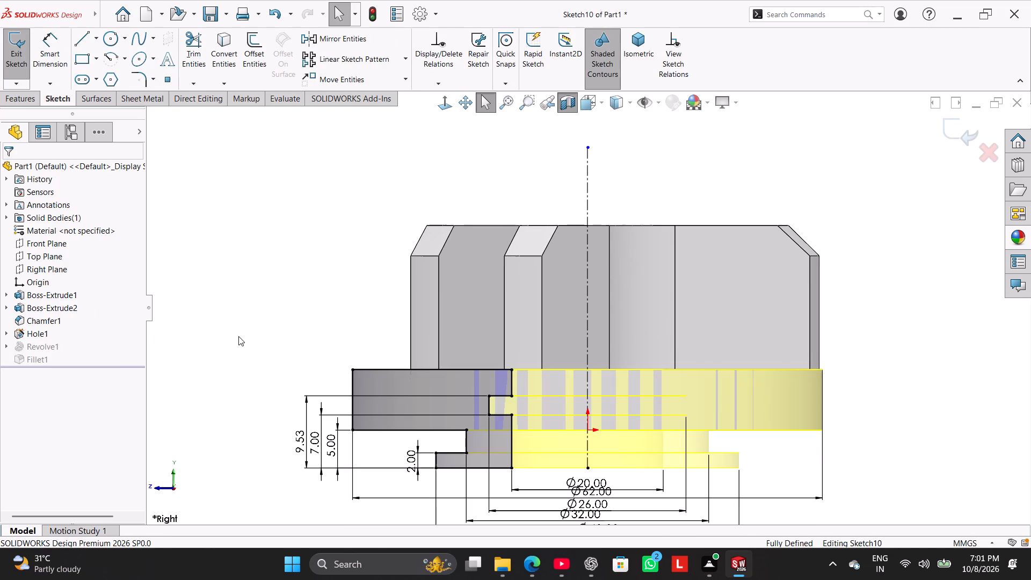
left_click(441, 102)
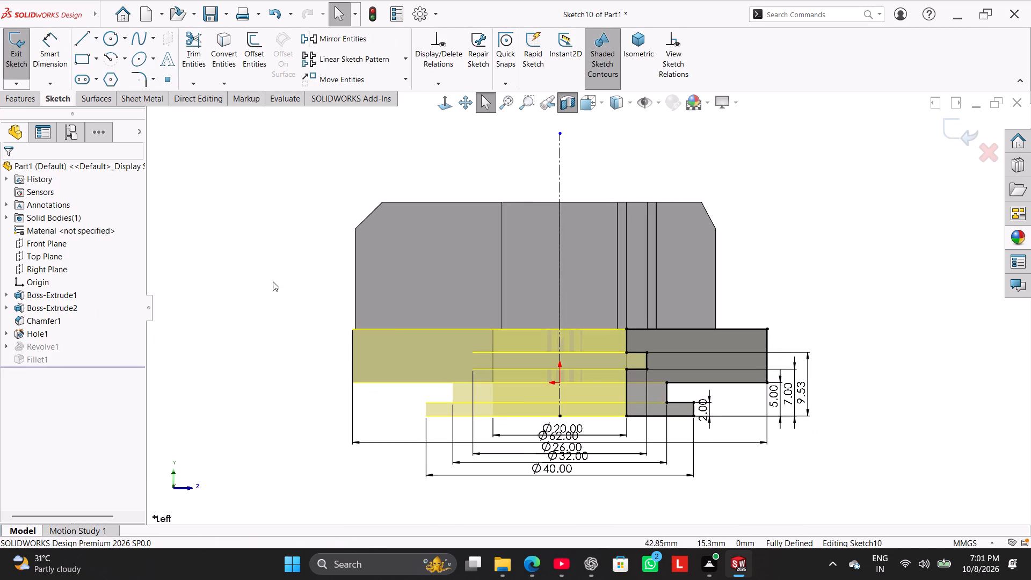
left_click(271, 282)
scroll(590, 390, "down", 2)
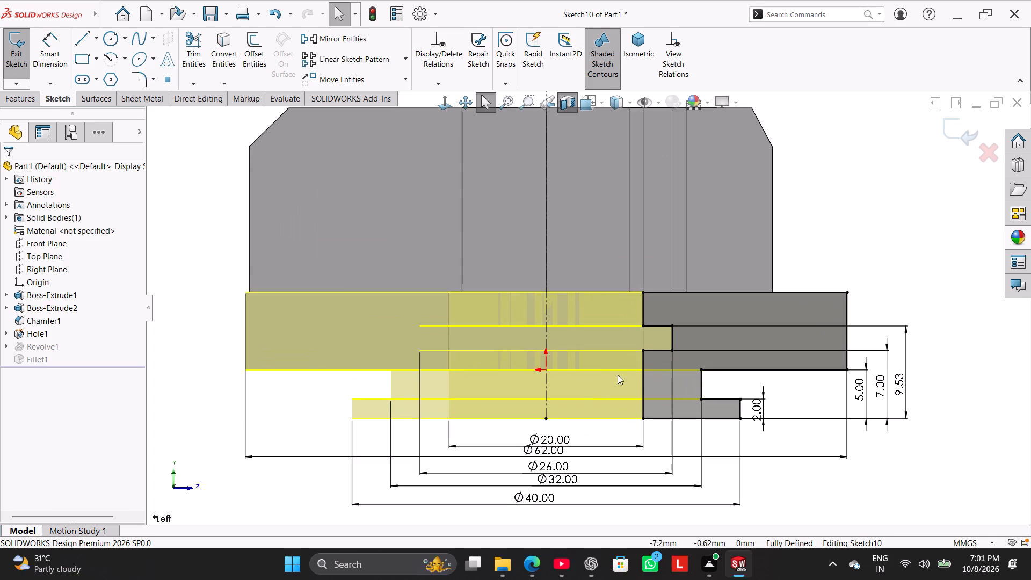
middle_click_drag(833, 222, 861, 218)
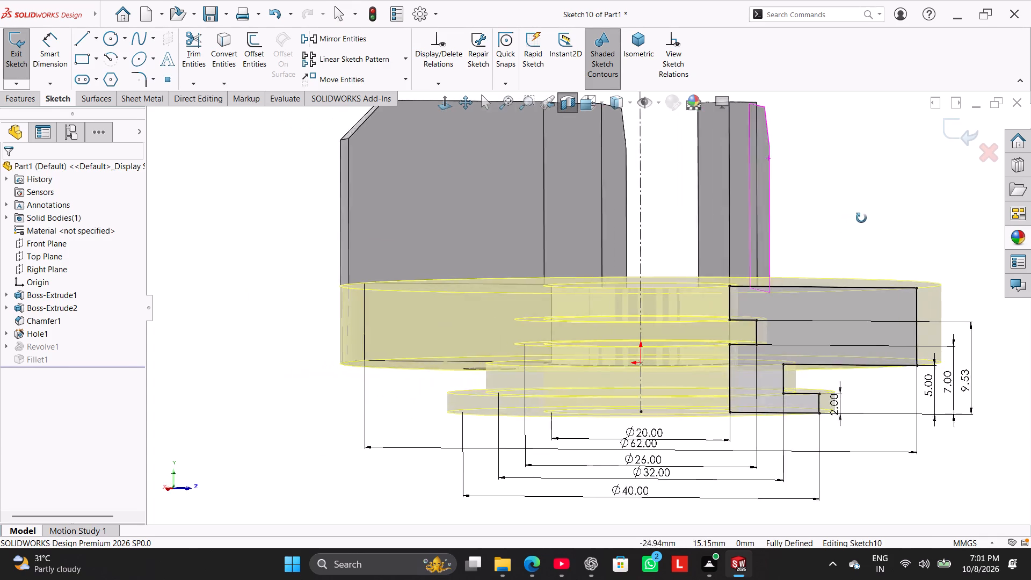
middle_click_drag(861, 218, 869, 231)
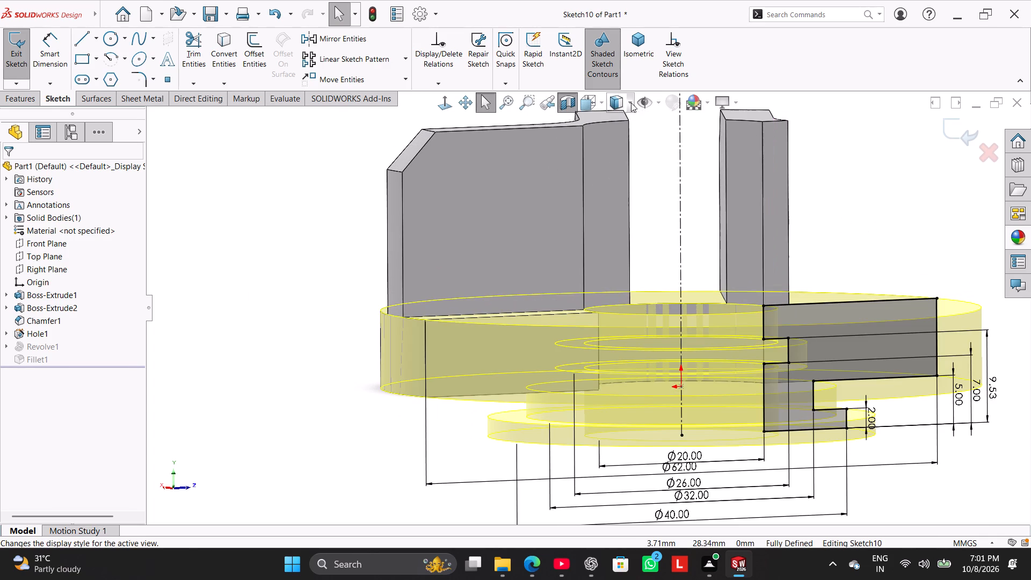
Examine the profile sketch with hidden lines visible, restore the shaded-with-edges display, and exit the sketch.
left_click(631, 103)
left_click(623, 192)
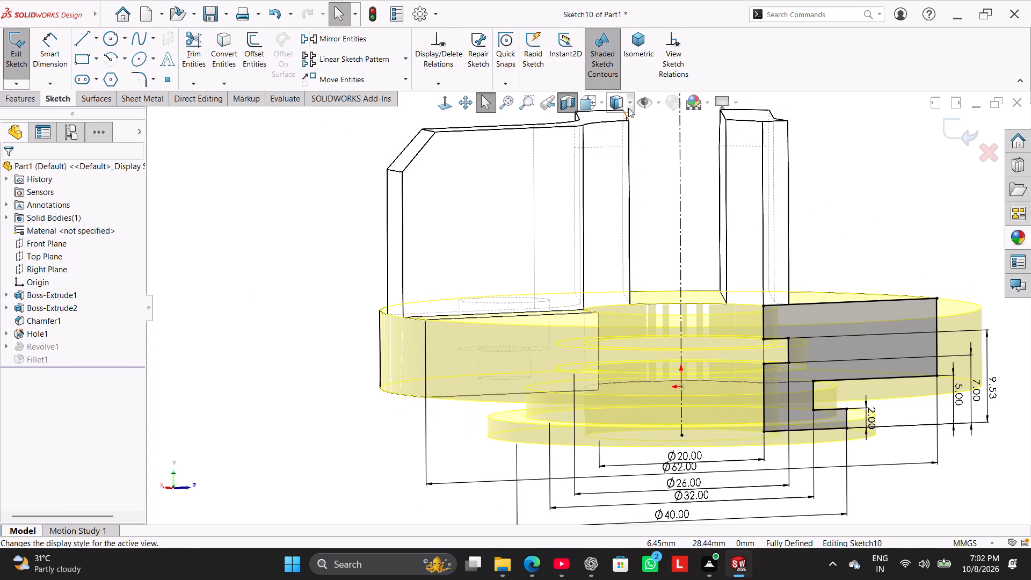
left_click(629, 107)
left_click(622, 121)
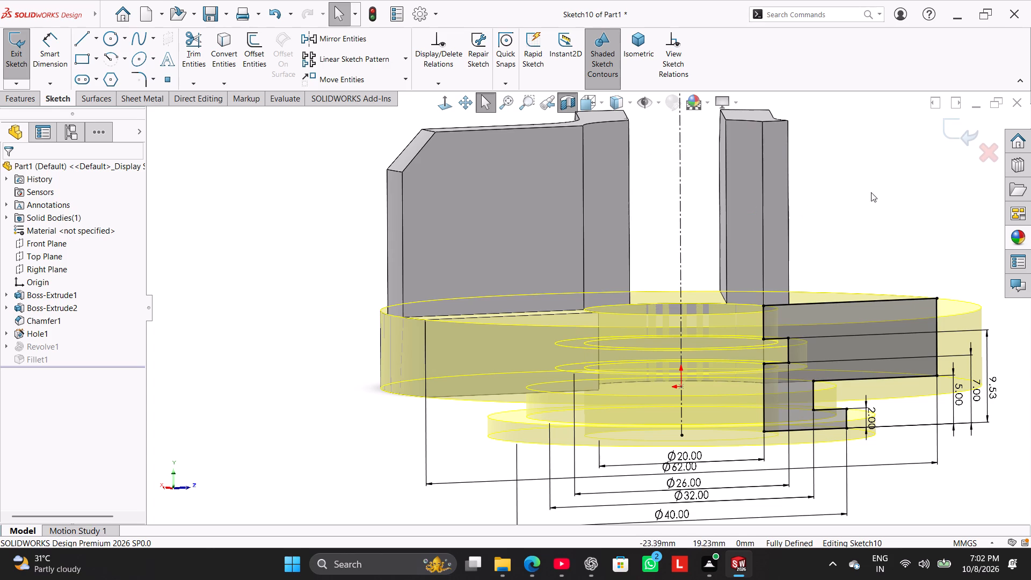
left_click(628, 101)
left_click(925, 209)
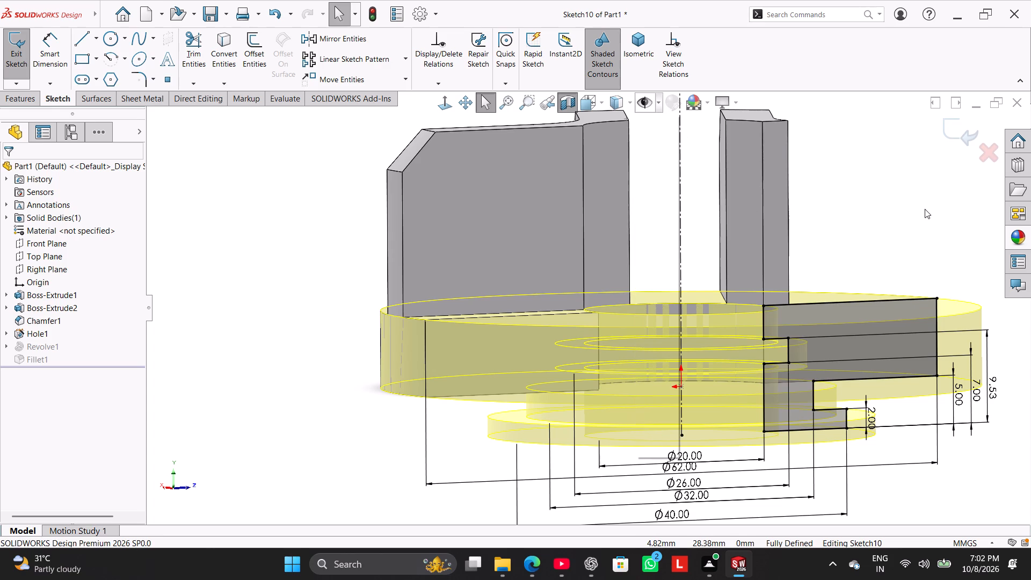
middle_click_drag(873, 239, 882, 251)
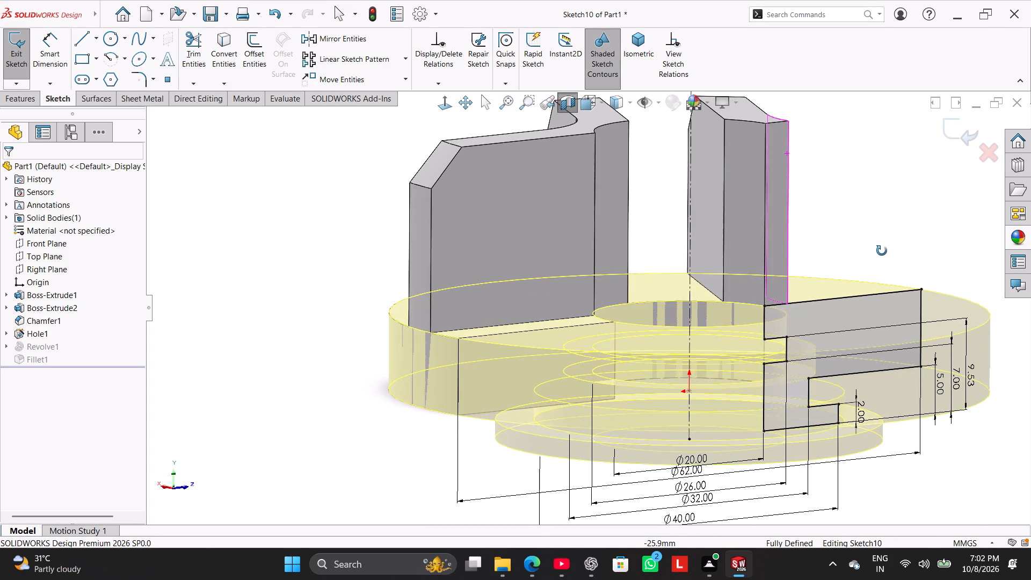
middle_click_drag(882, 251, 856, 223)
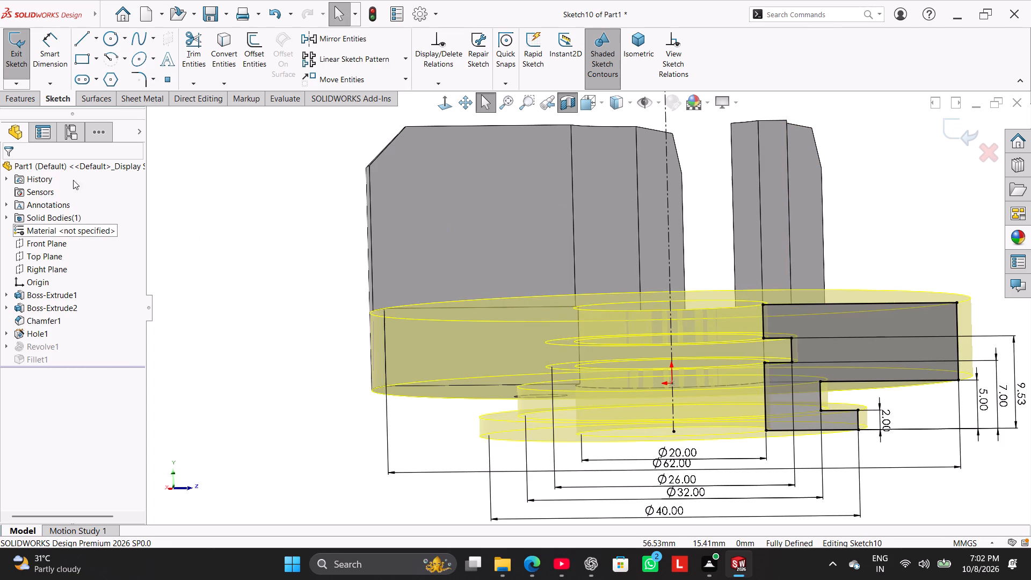
left_click(19, 56)
left_click(330, 245)
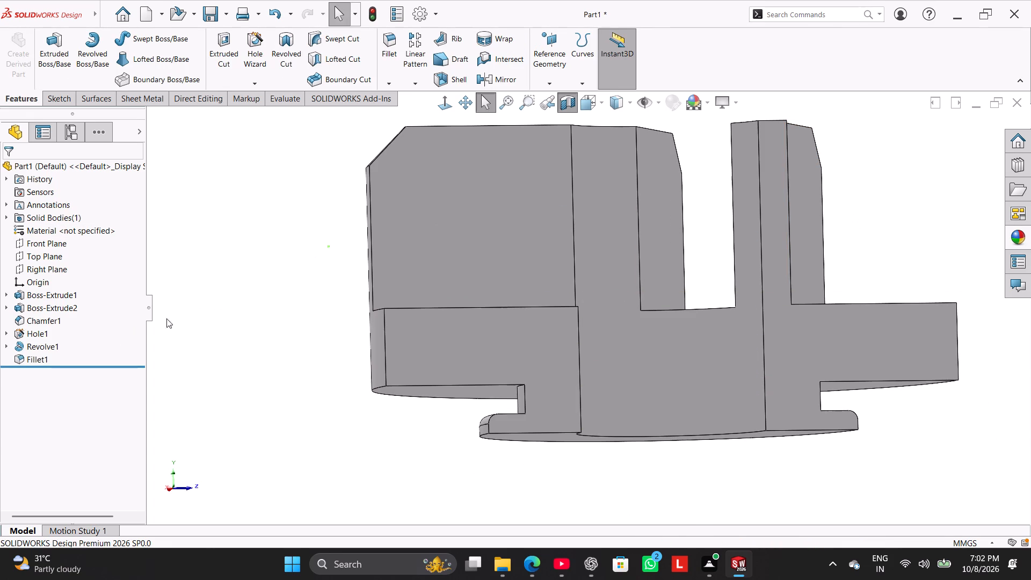
Delete the revolved flange feature together with its dependent fillet, keeping the profile sketch.
right_click(32, 350)
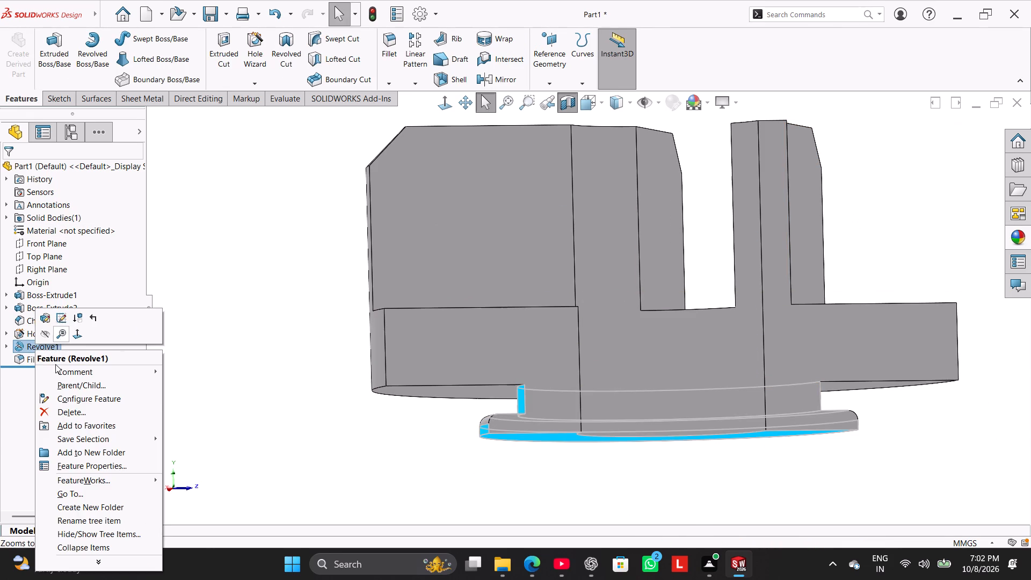
left_click(69, 414)
left_click(596, 208)
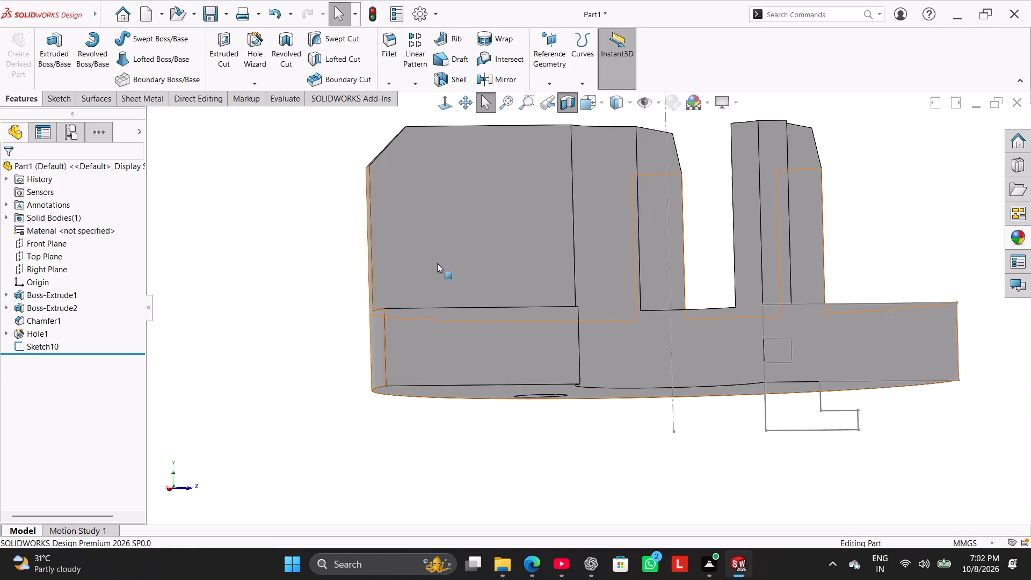
Revolve the existing flange profile sketch 360 degrees about its vertical centreline, merged with the body, and inspect the sectioned result.
left_click(50, 49)
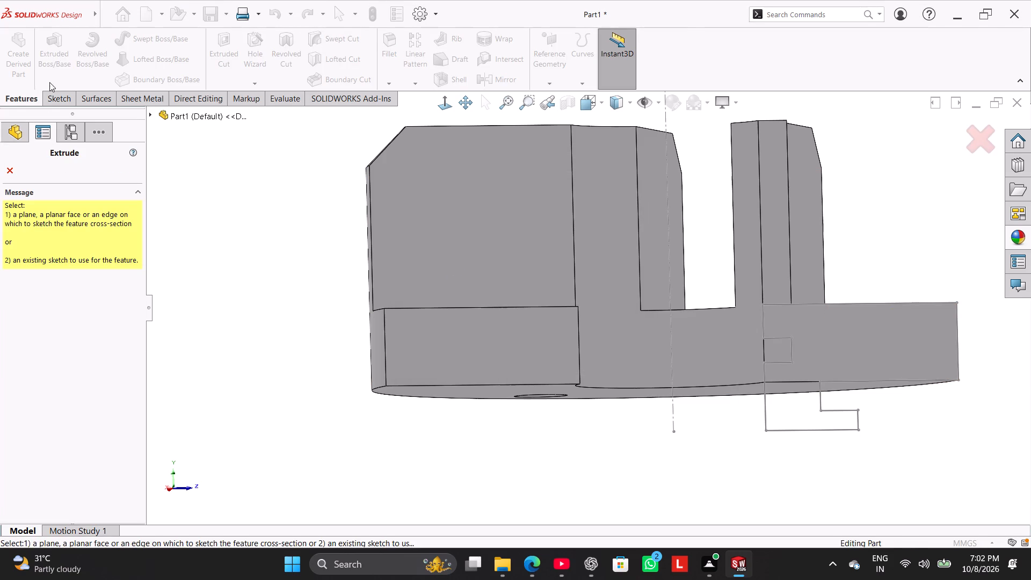
left_click(16, 165)
left_click(90, 68)
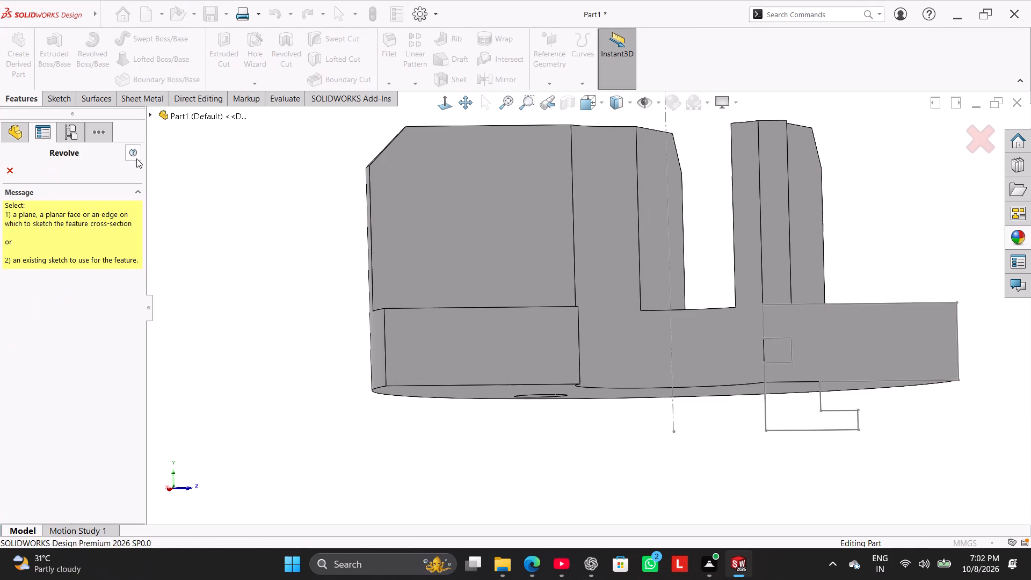
left_click(765, 405)
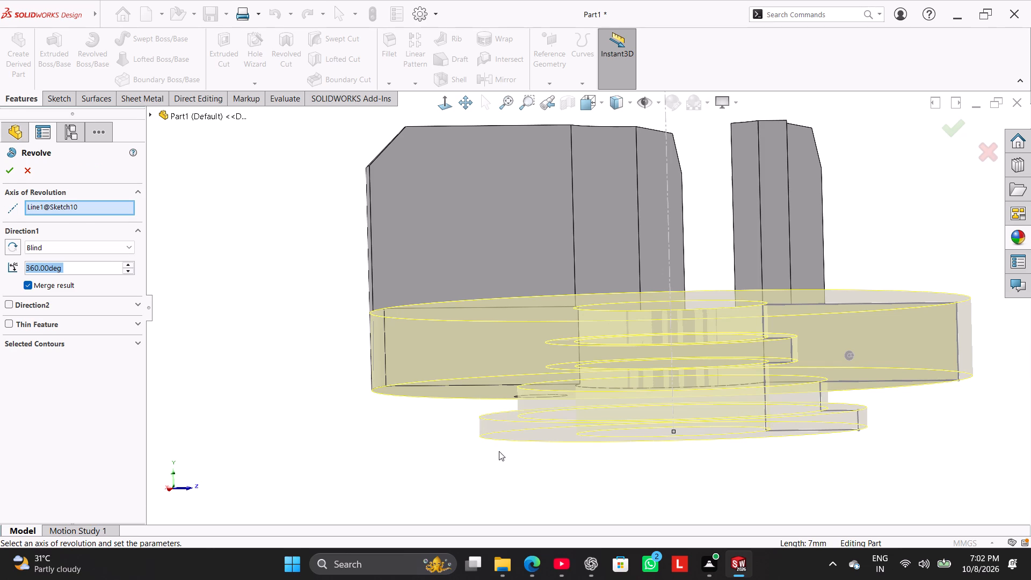
middle_click_drag(497, 454, 520, 472)
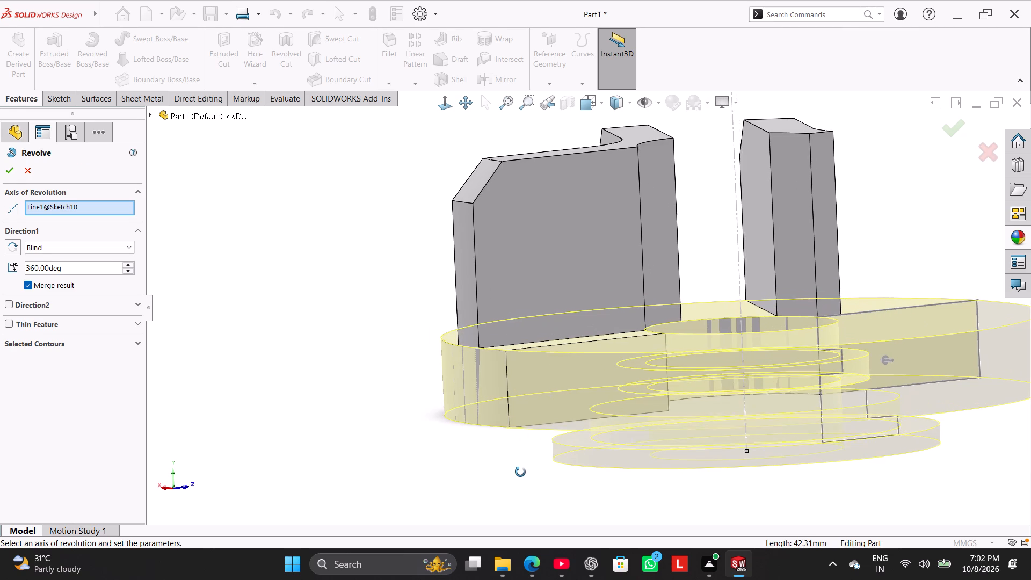
middle_click_drag(520, 472, 470, 484)
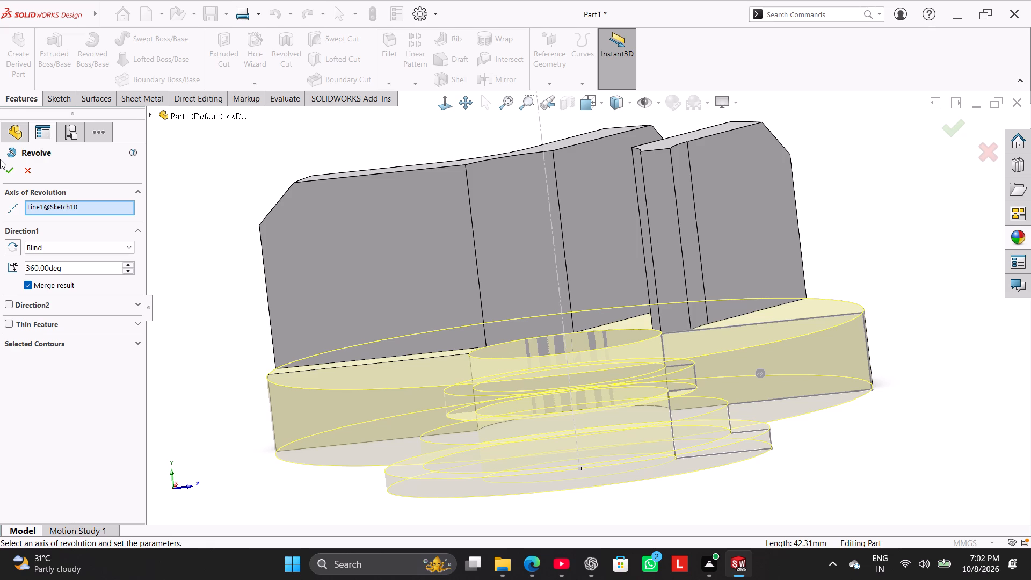
left_click(11, 173)
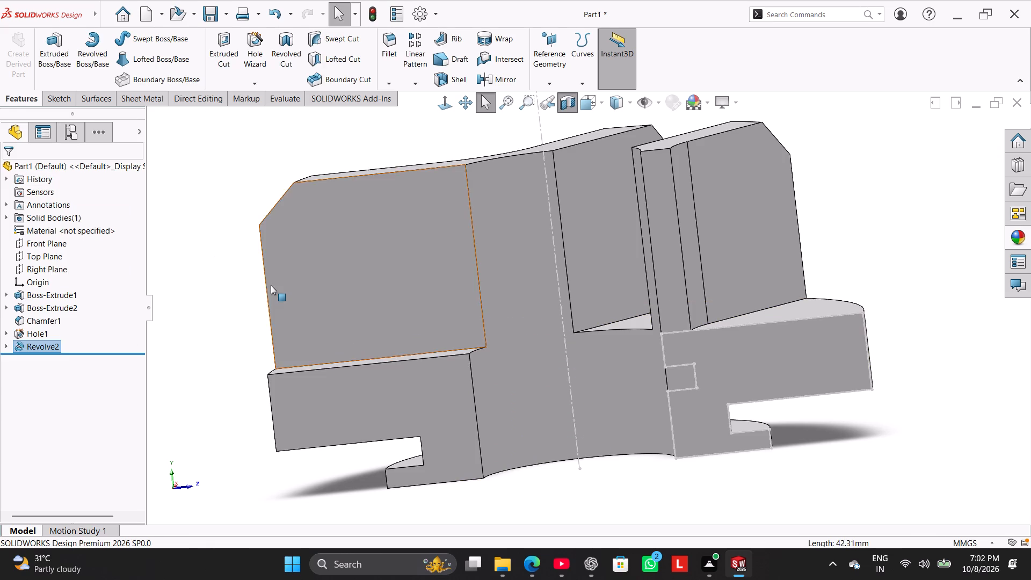
left_click(271, 285)
left_click(211, 279)
middle_click_drag(279, 275, 304, 244)
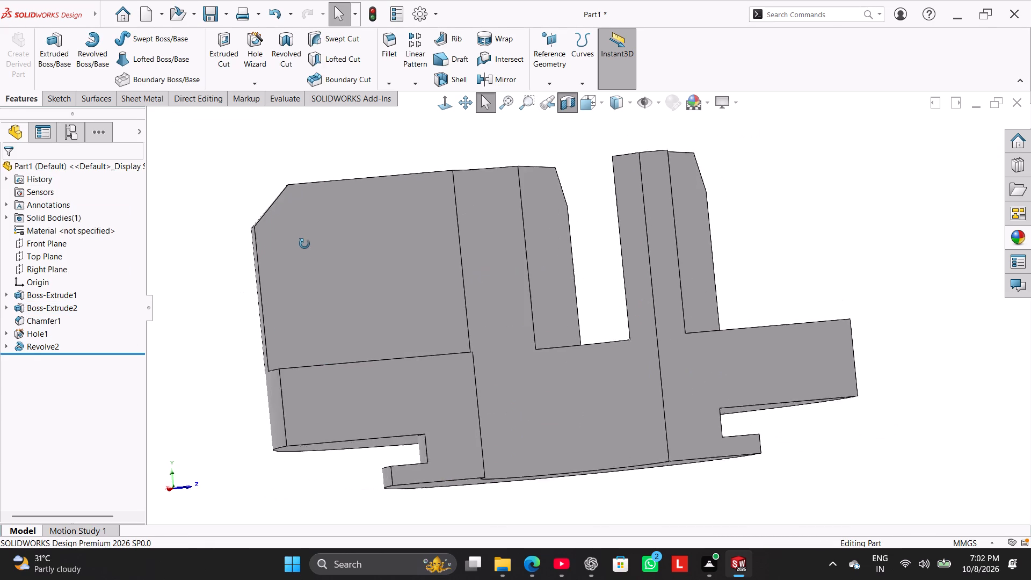
middle_click_drag(304, 244, 302, 228)
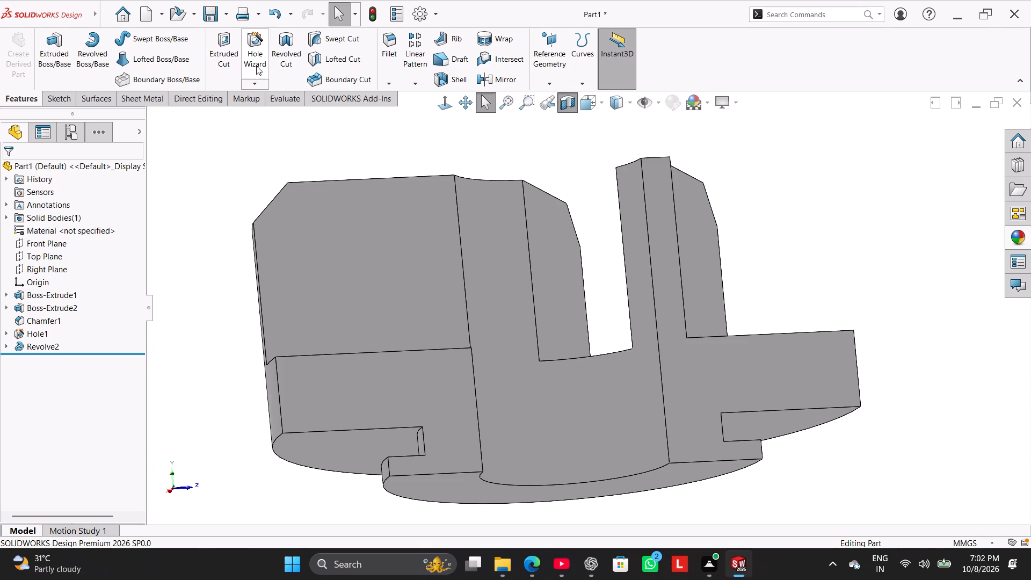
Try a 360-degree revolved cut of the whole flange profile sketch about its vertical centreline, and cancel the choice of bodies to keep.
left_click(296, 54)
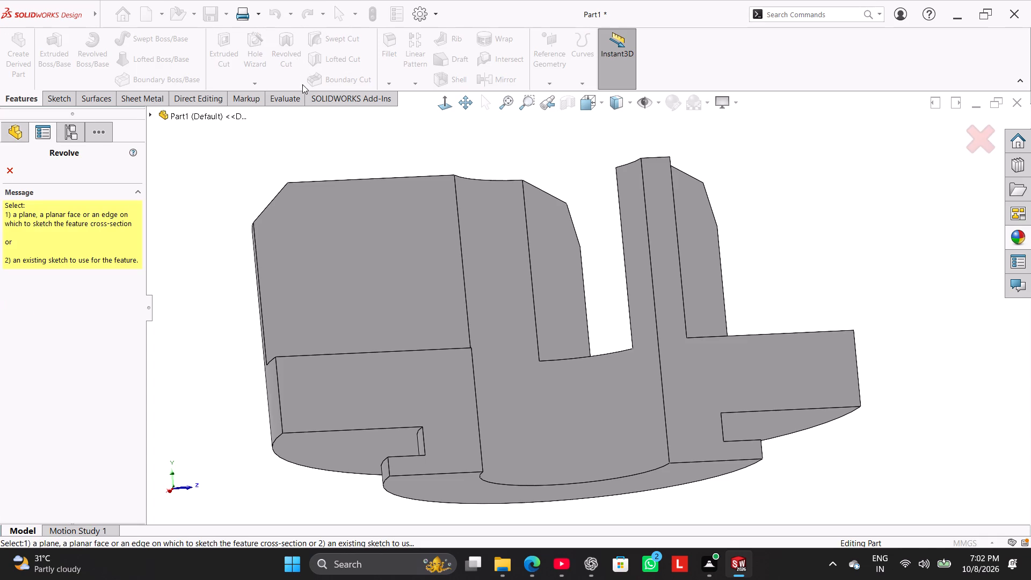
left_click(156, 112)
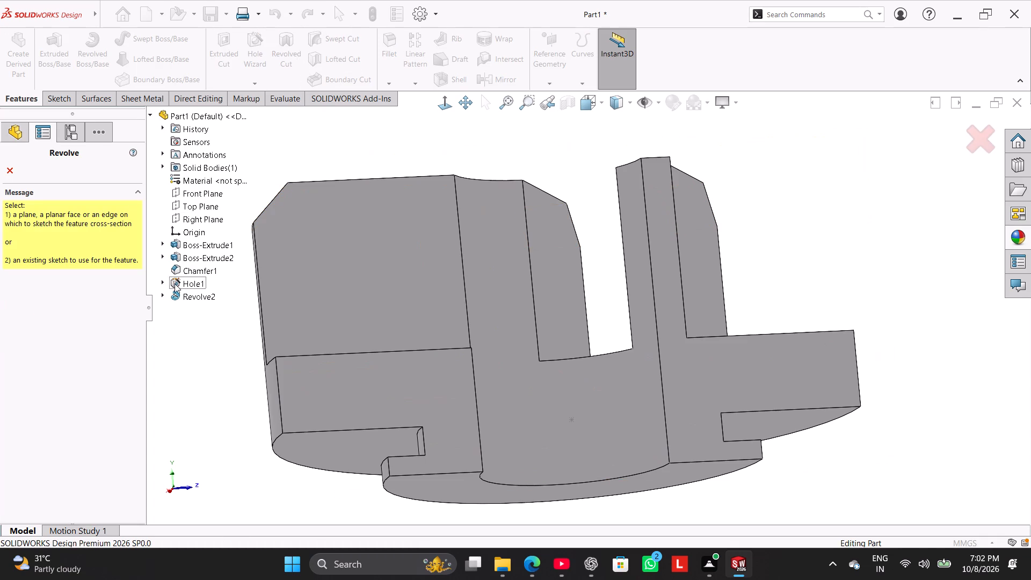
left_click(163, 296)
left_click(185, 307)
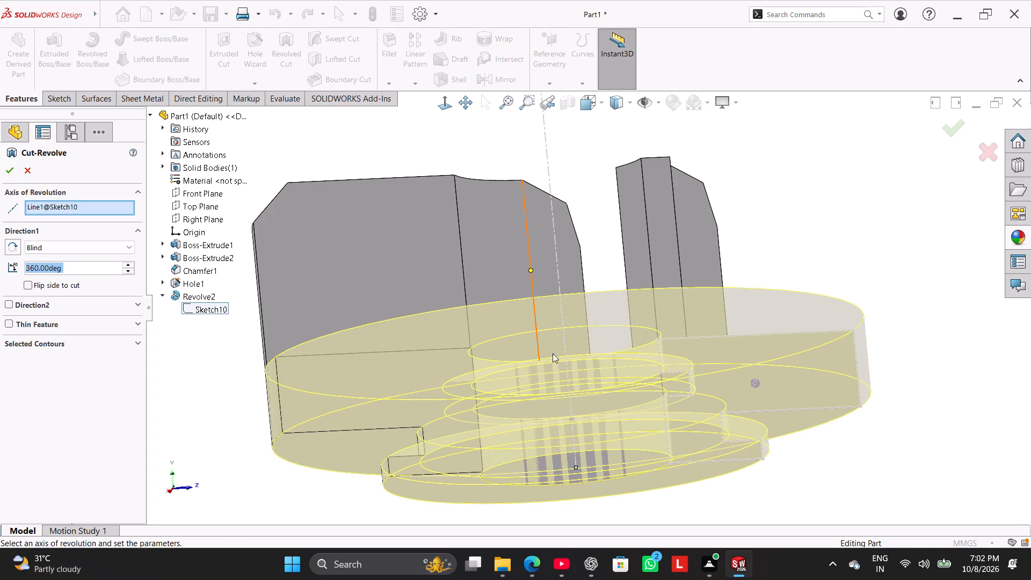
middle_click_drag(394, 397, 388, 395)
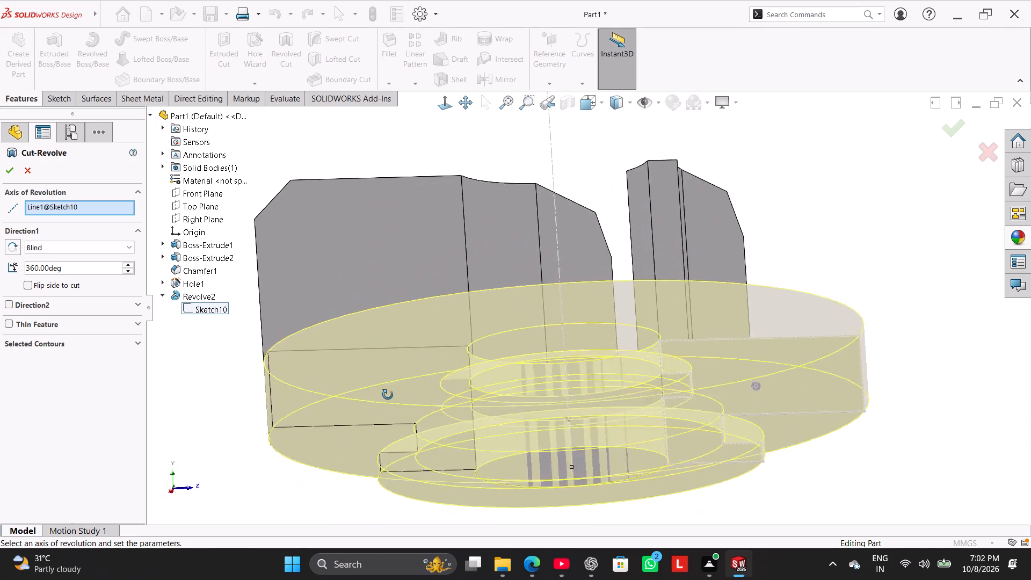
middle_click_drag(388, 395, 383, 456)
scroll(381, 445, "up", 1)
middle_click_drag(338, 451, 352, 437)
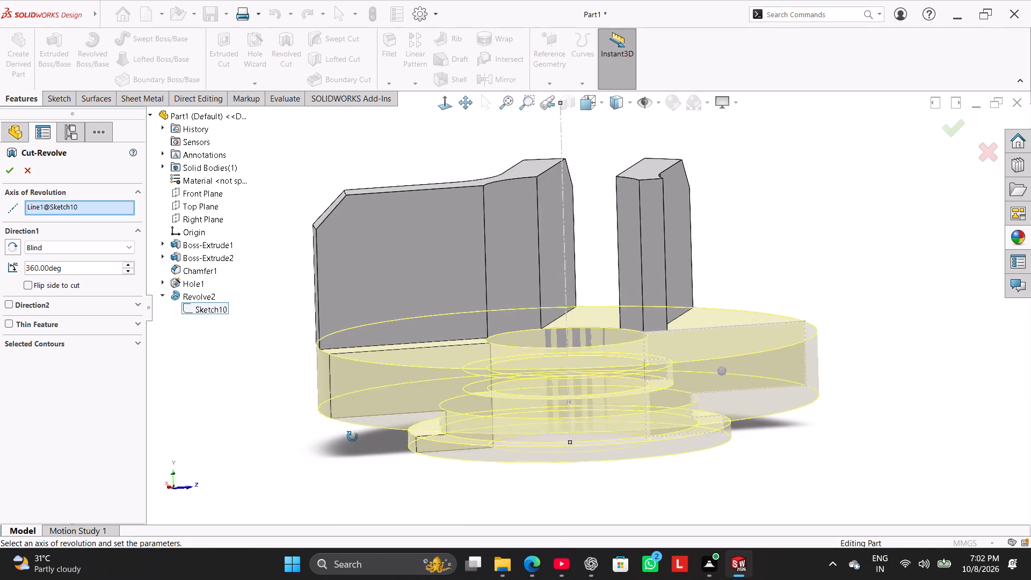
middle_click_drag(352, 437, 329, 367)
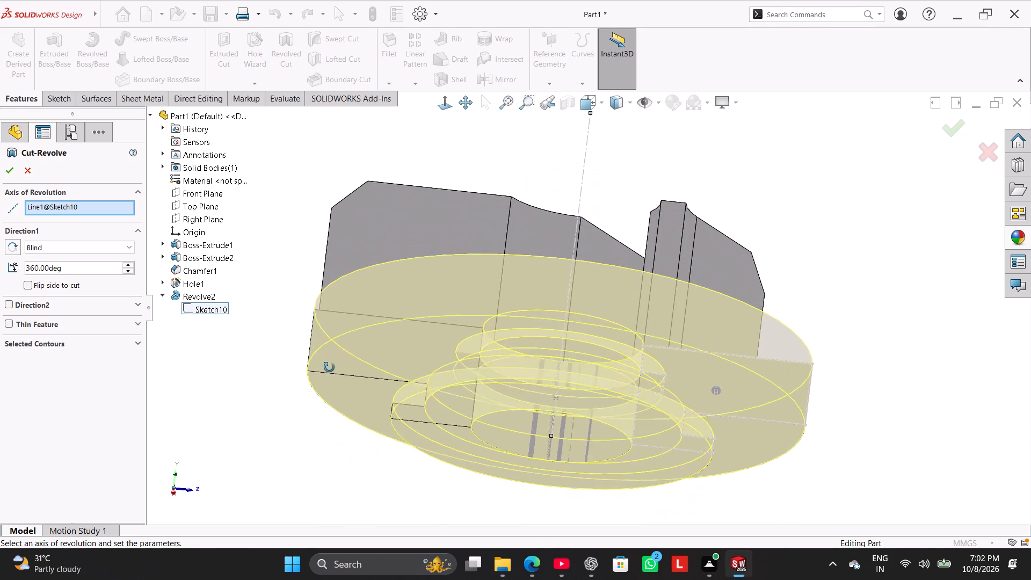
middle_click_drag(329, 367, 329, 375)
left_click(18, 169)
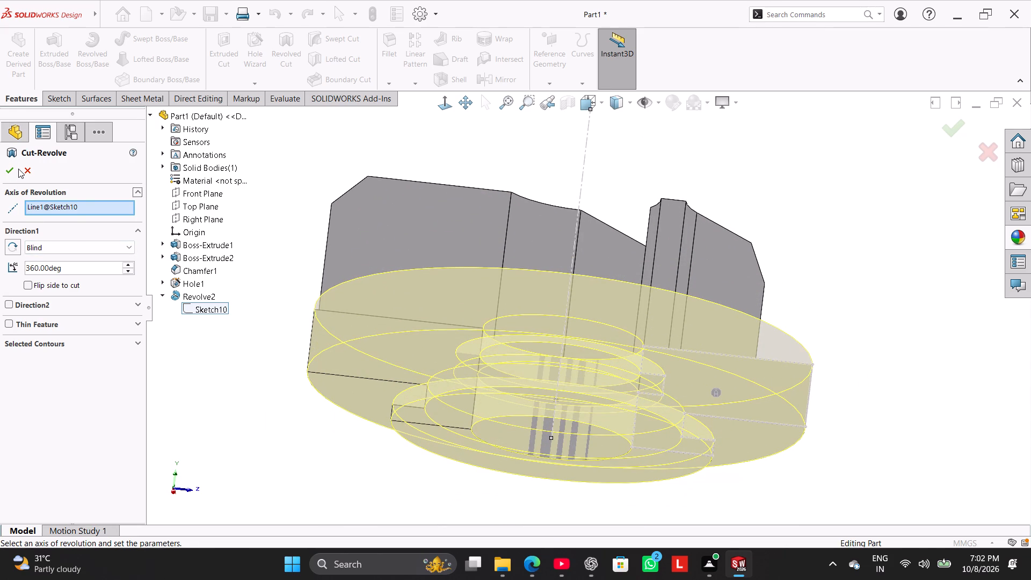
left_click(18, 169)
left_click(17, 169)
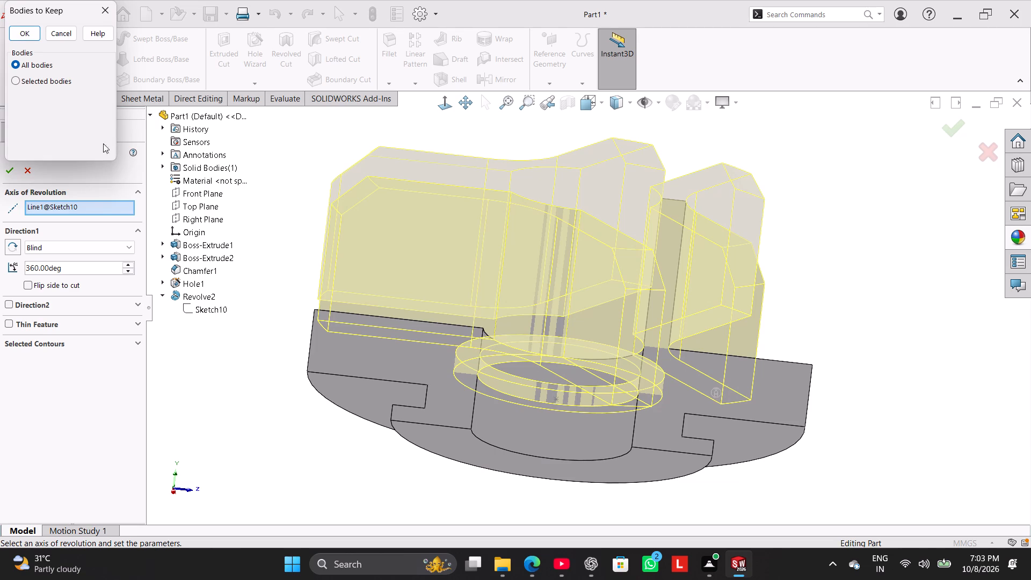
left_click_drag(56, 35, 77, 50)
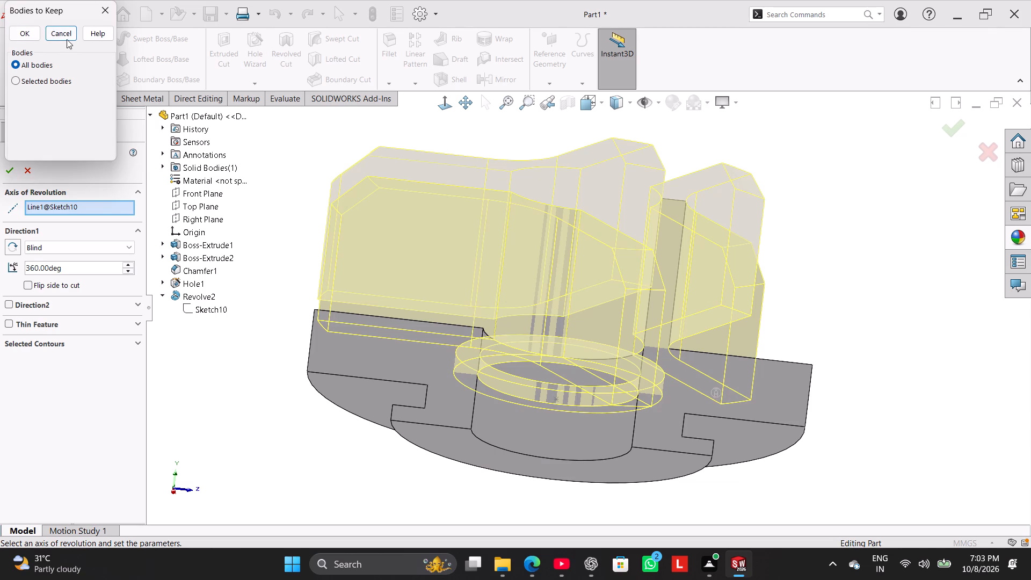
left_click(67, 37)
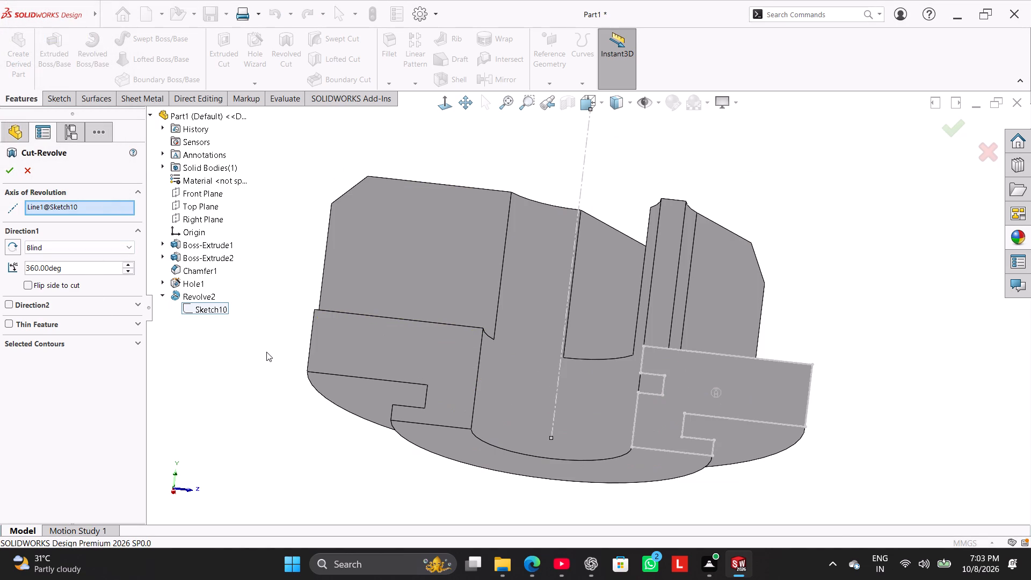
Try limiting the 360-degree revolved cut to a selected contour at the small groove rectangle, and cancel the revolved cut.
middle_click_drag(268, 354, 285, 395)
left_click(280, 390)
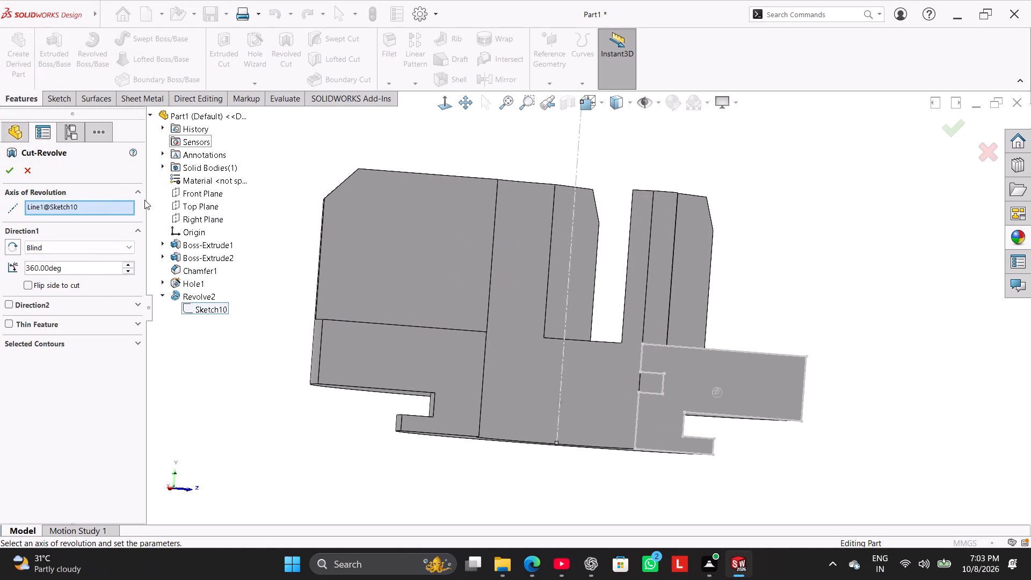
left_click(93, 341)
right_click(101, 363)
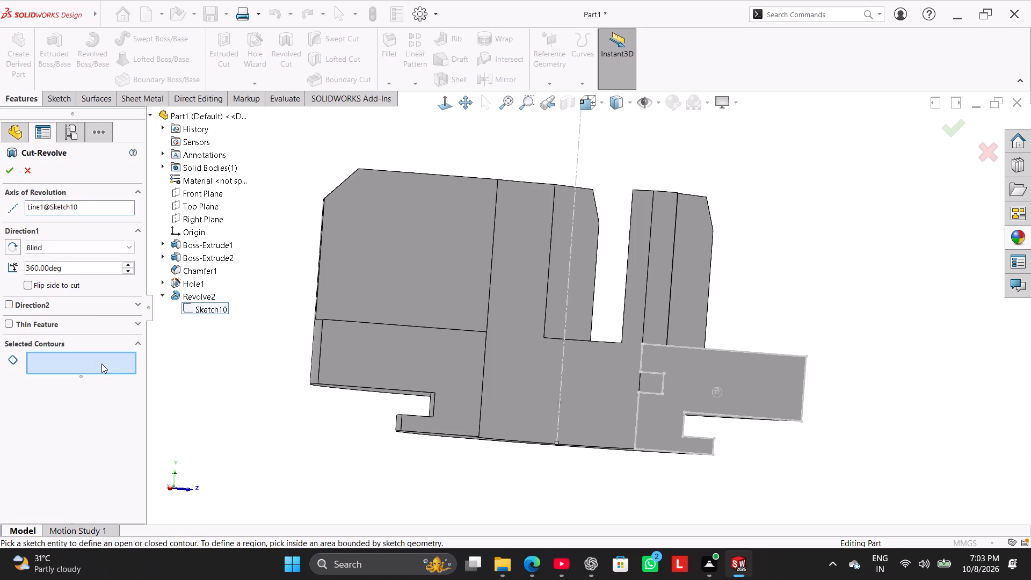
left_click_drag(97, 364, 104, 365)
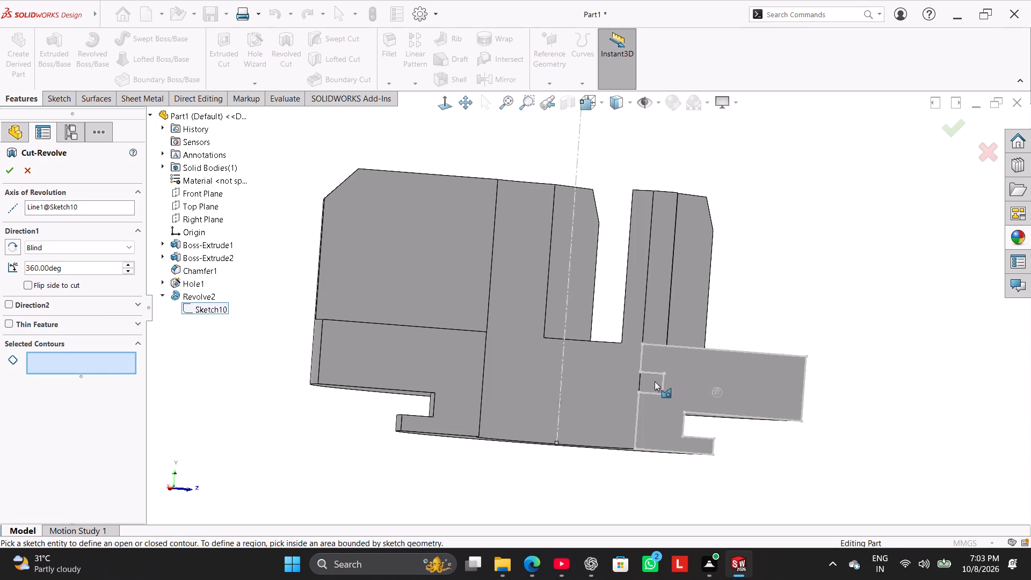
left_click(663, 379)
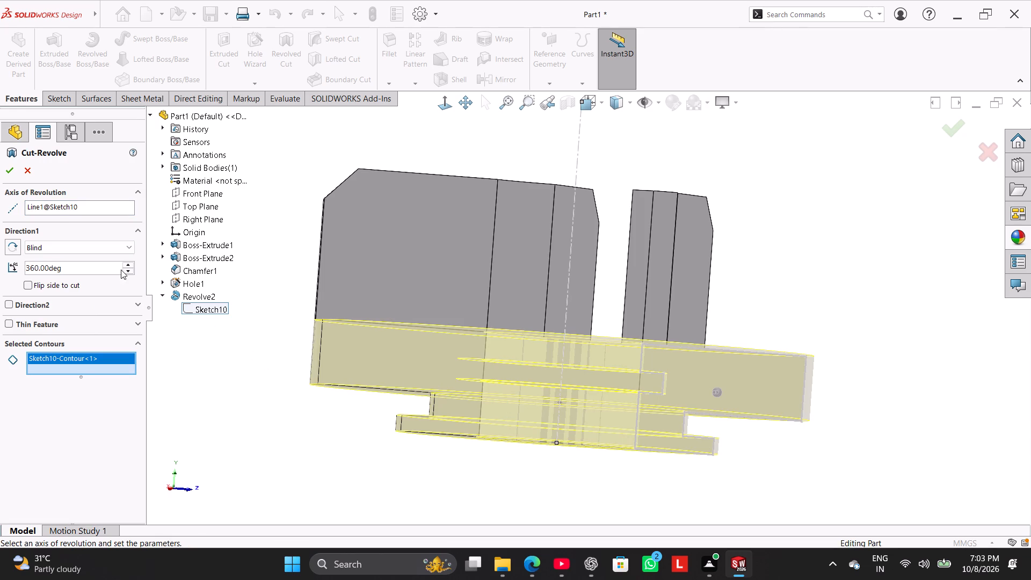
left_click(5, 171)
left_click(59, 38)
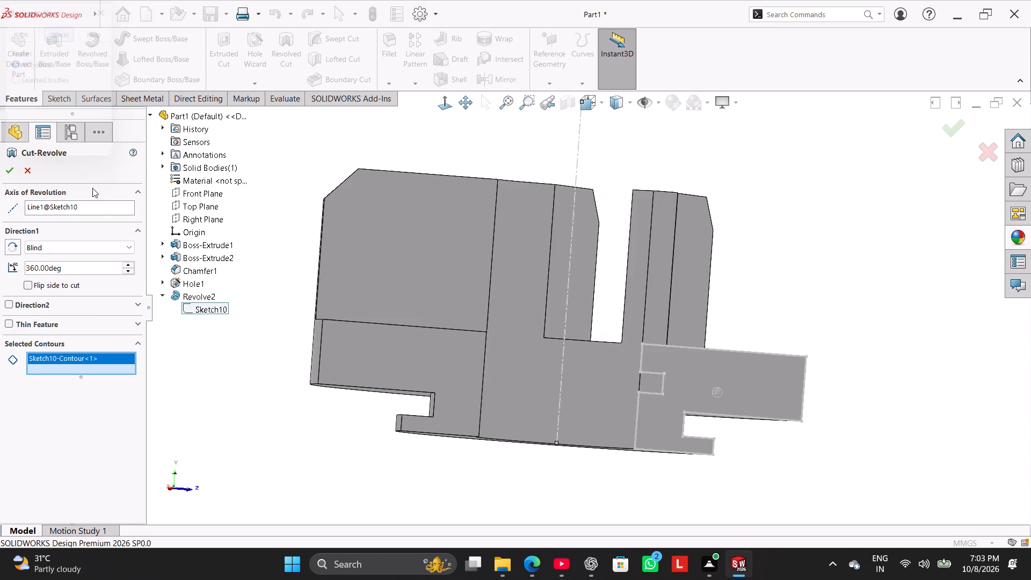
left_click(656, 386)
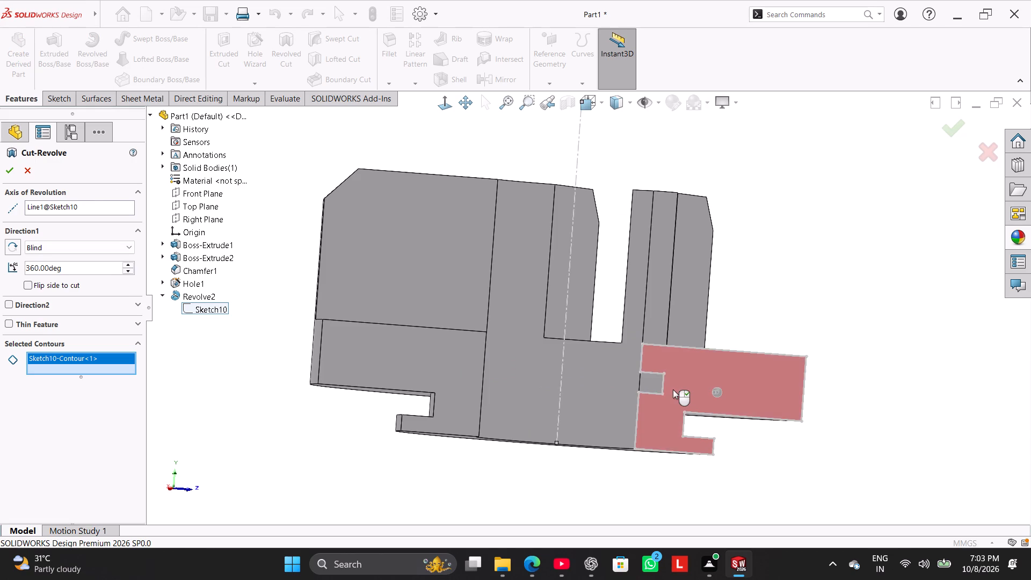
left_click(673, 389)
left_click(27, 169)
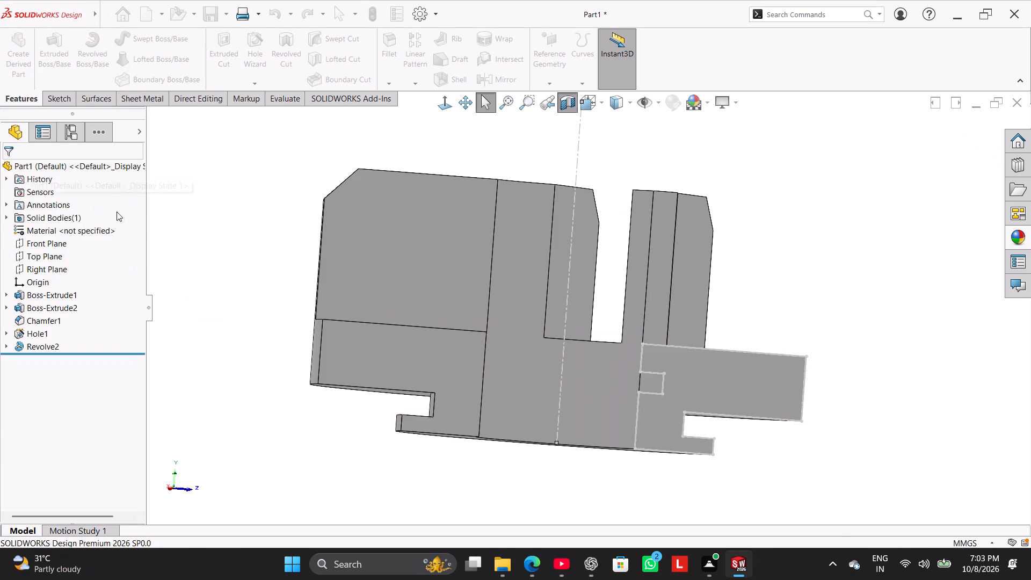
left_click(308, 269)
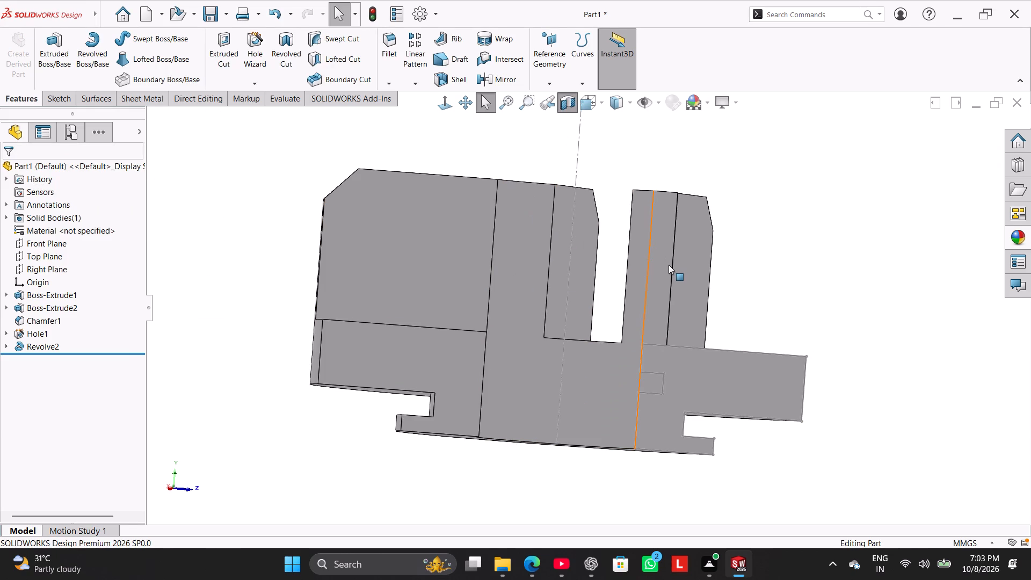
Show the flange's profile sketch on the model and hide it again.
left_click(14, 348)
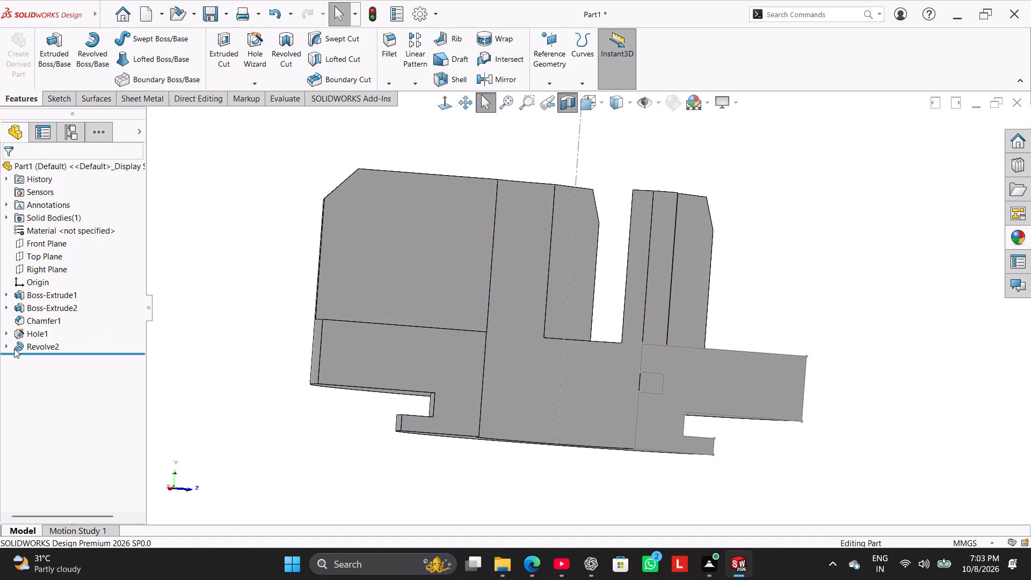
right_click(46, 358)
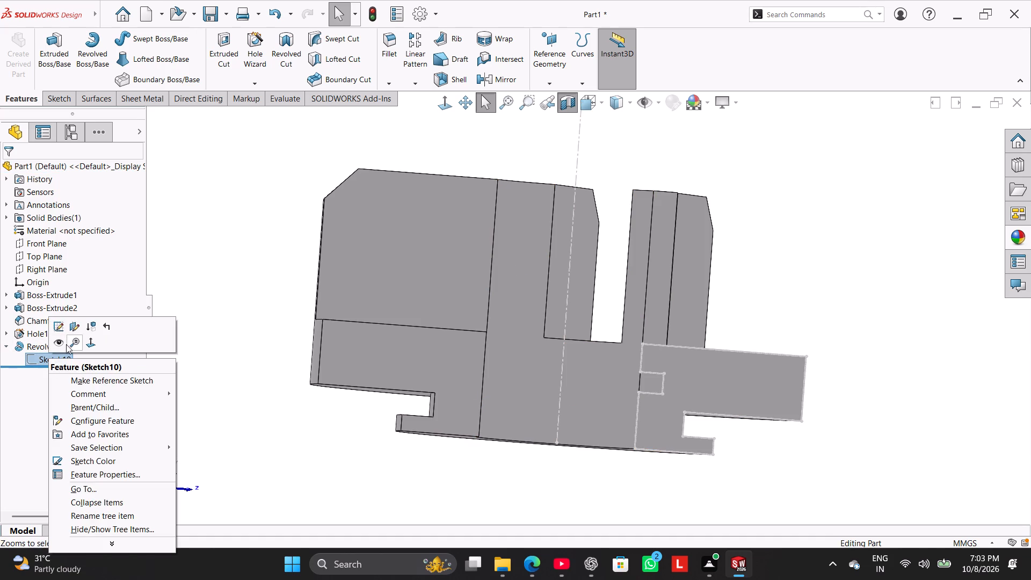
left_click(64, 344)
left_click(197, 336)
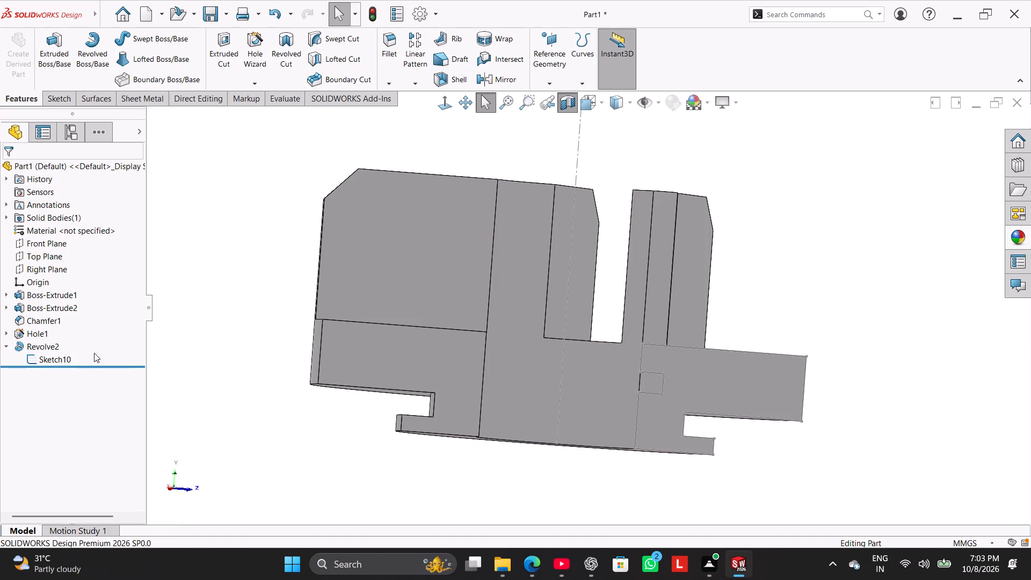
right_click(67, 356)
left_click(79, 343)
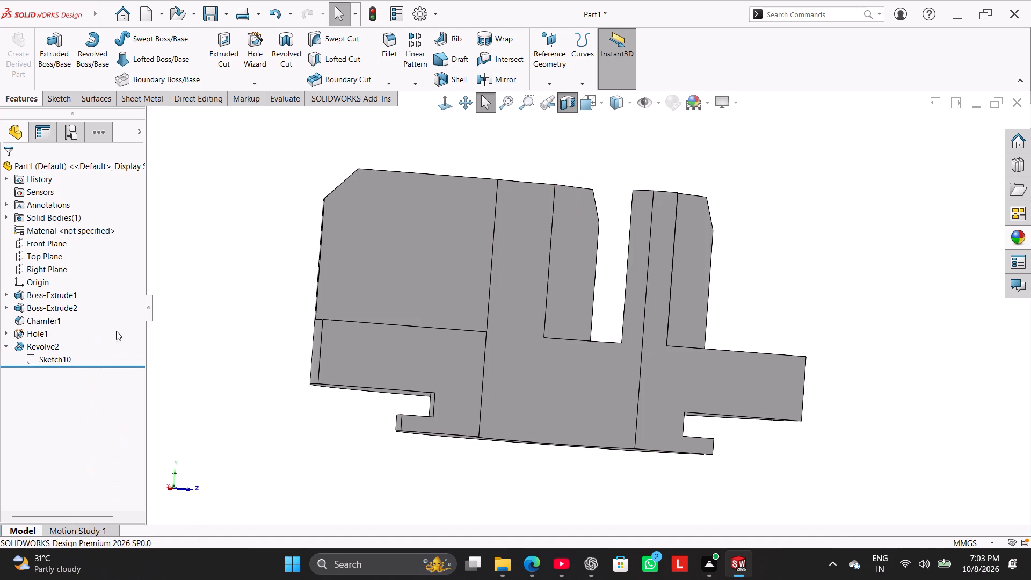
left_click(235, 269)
Reapply the section view on the Right Plane with a 0.00 mm offset, viewed square to the section.
left_click(564, 102)
left_click(567, 105)
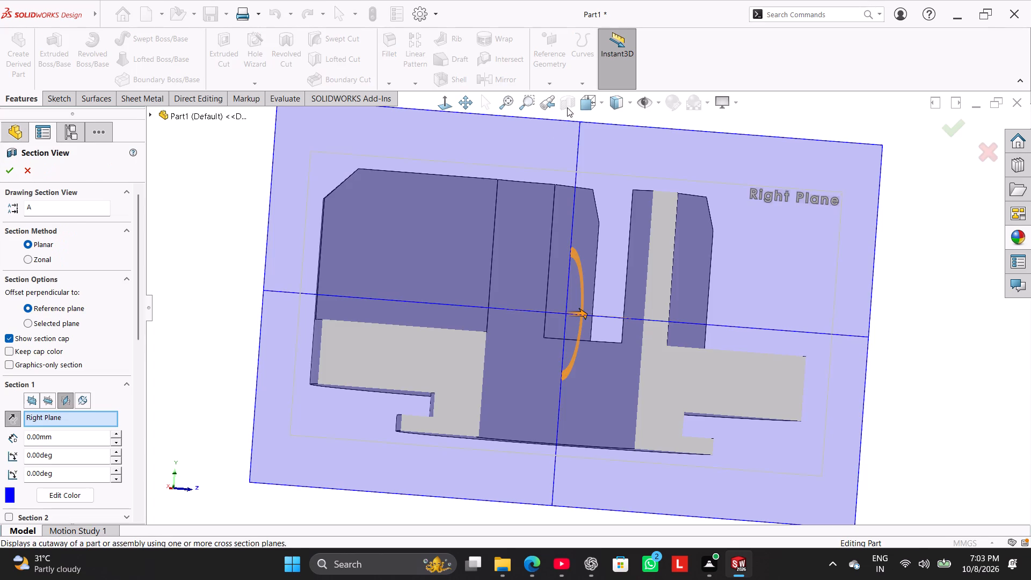
left_click(446, 109)
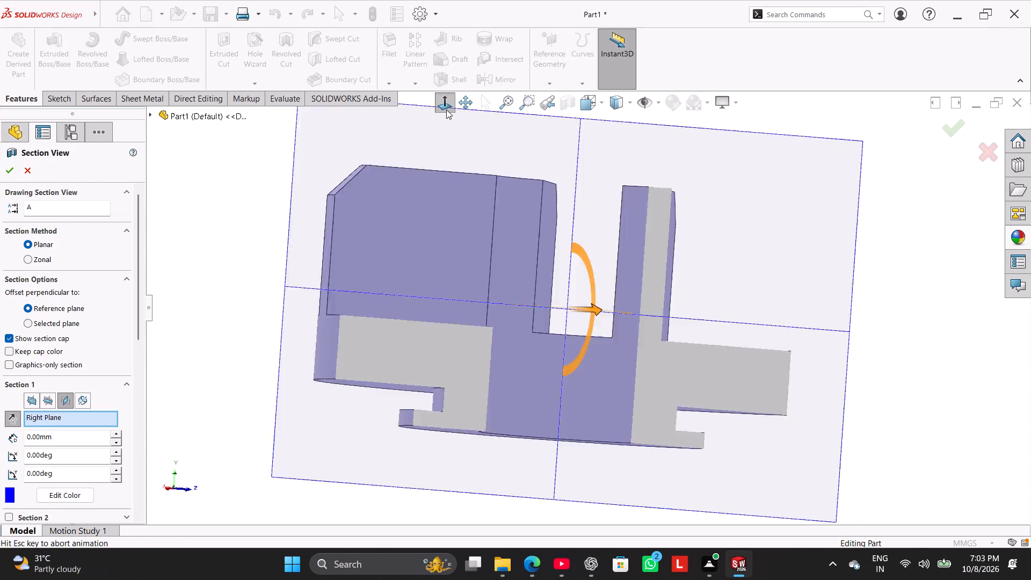
left_click(446, 111)
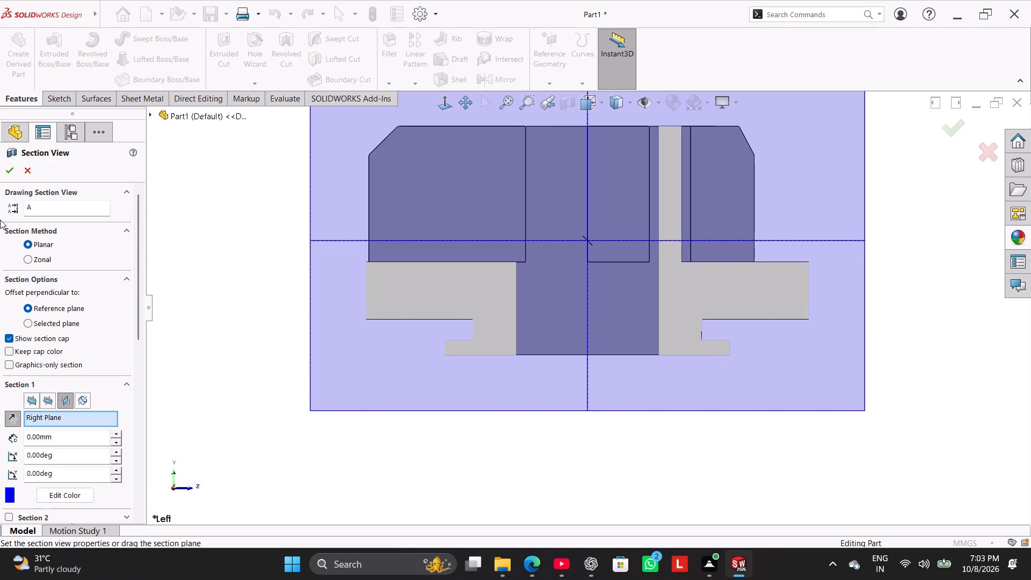
left_click(8, 163)
left_click(273, 337)
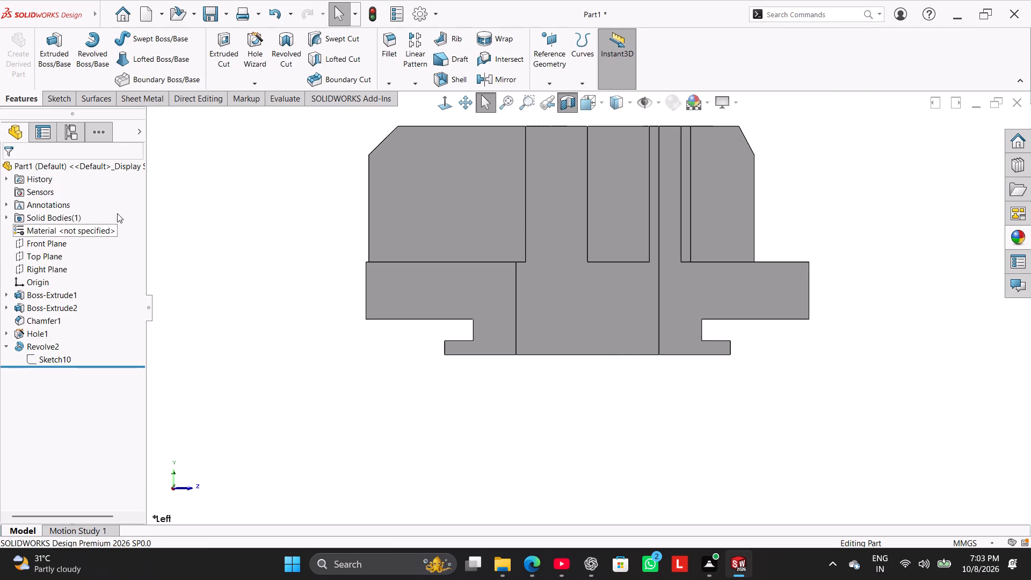
Show the flange's profile sketch on the sectioned model.
left_click(54, 358)
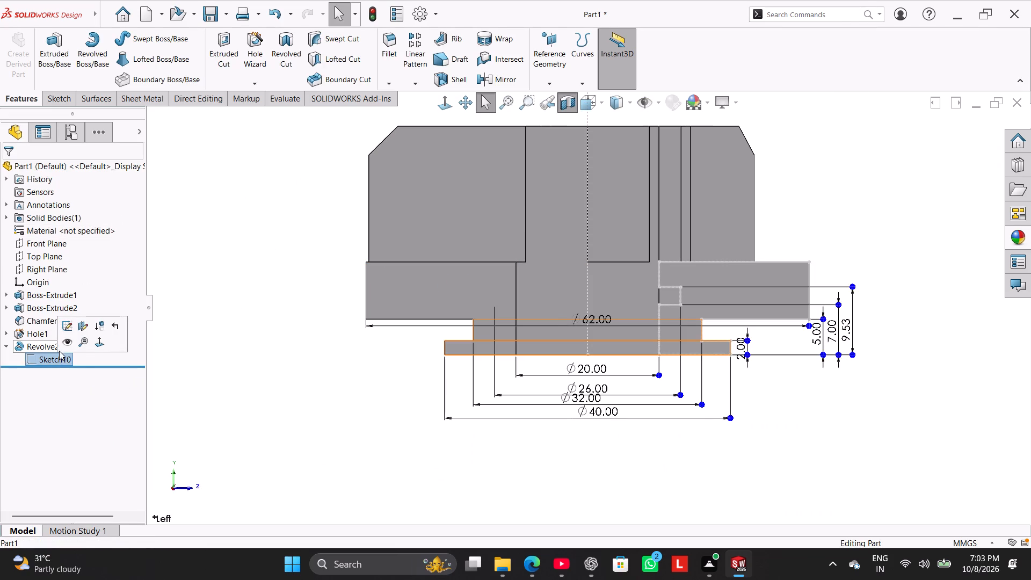
left_click(66, 345)
left_click(198, 276)
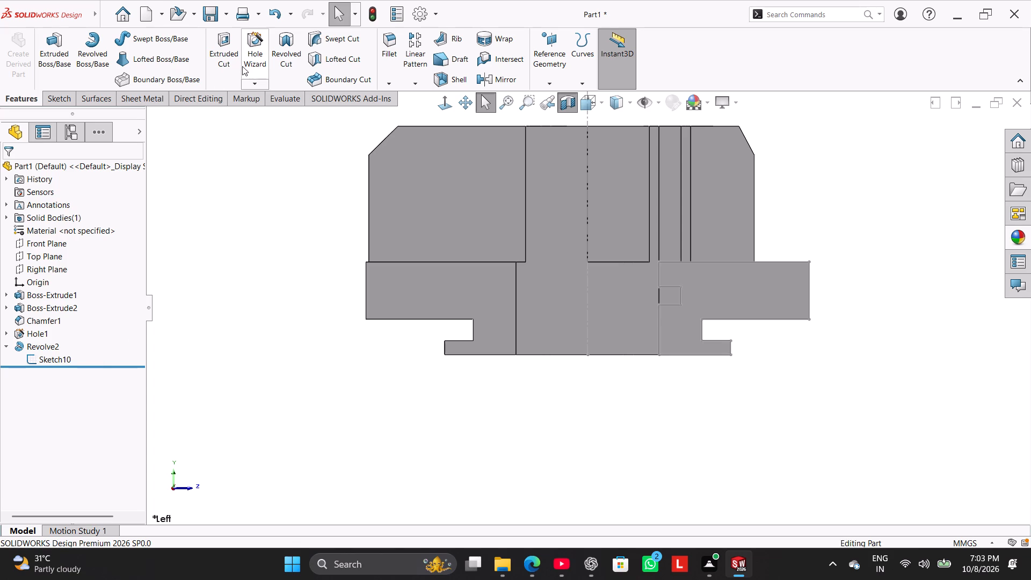
Start a new sketch on the Right Plane and view it square to the plane from the sectioned side.
left_click(66, 97)
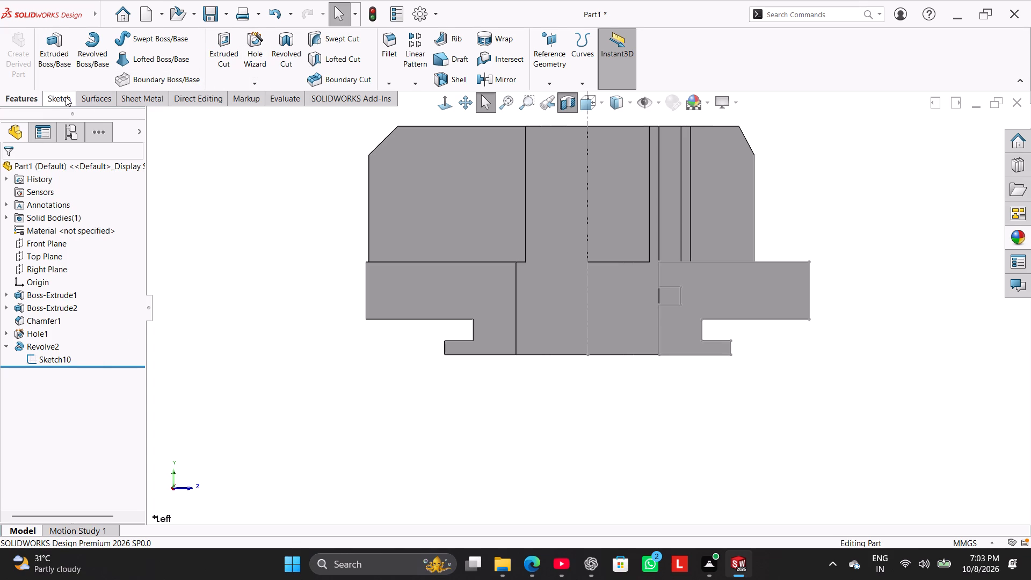
left_click(49, 269)
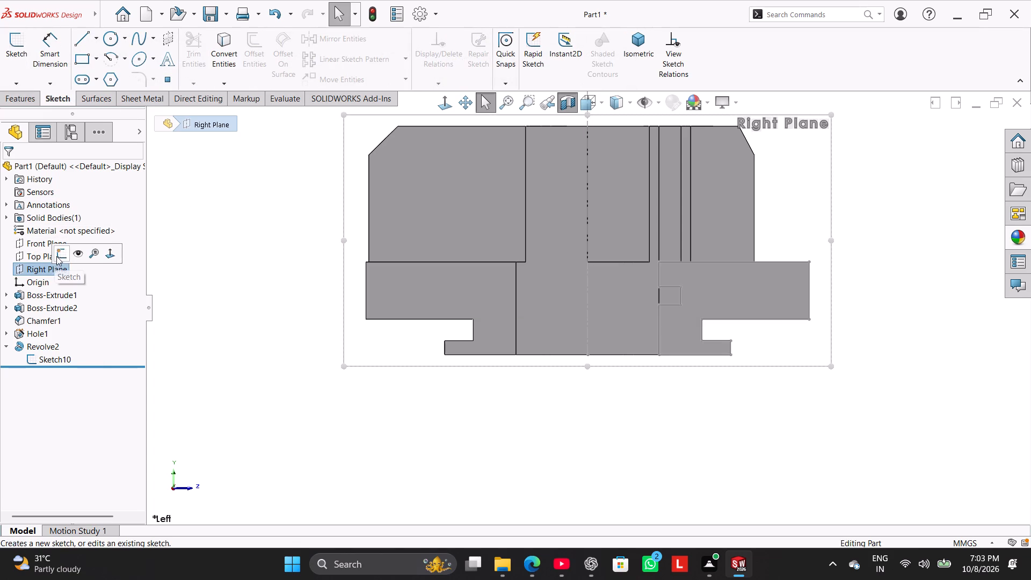
left_click(59, 255)
left_click(441, 104)
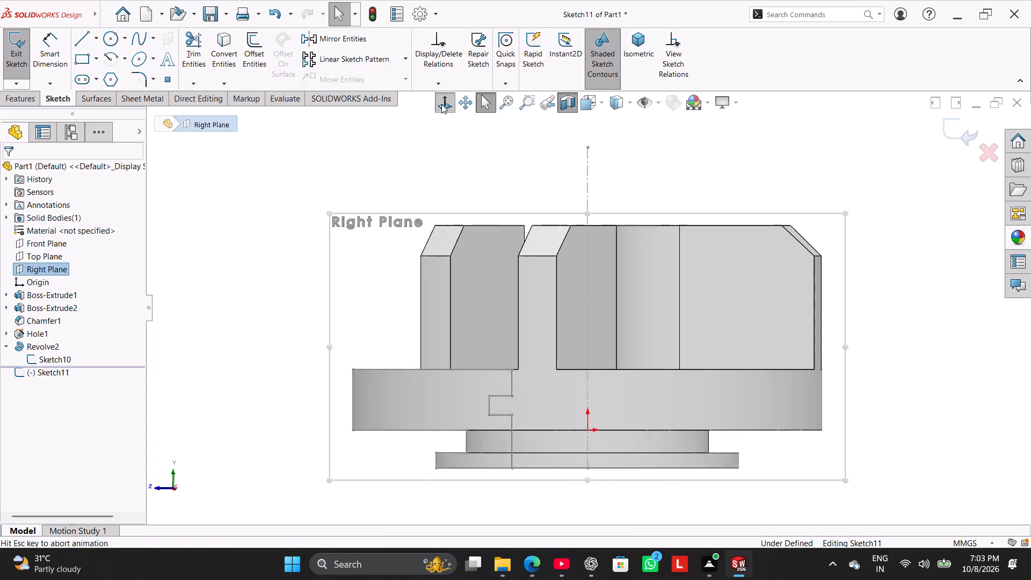
left_click(301, 184)
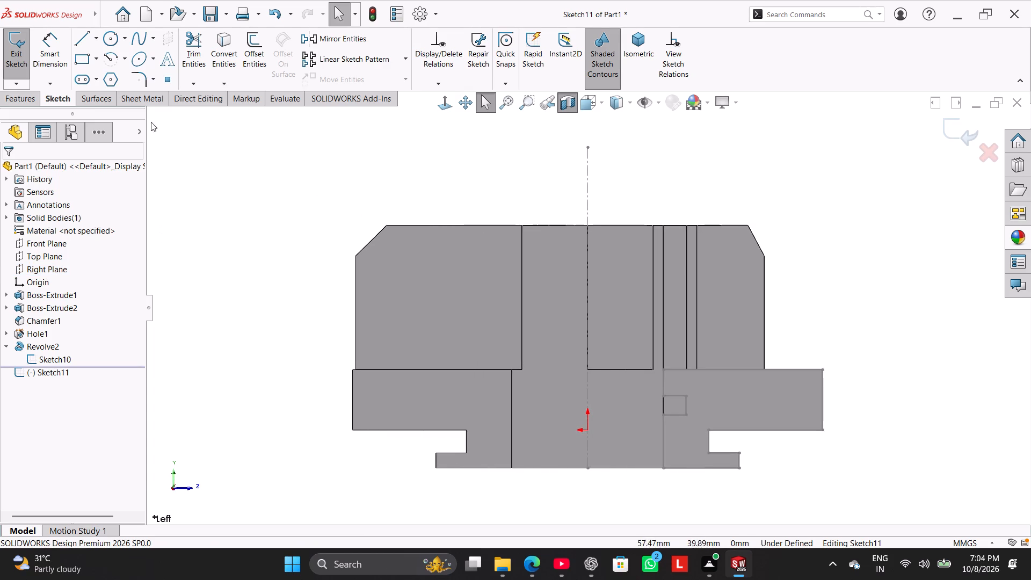
Convert the bottom, outer and top lines of the small groove rectangle from the flange's profile sketch into the current sketch.
left_click(223, 46)
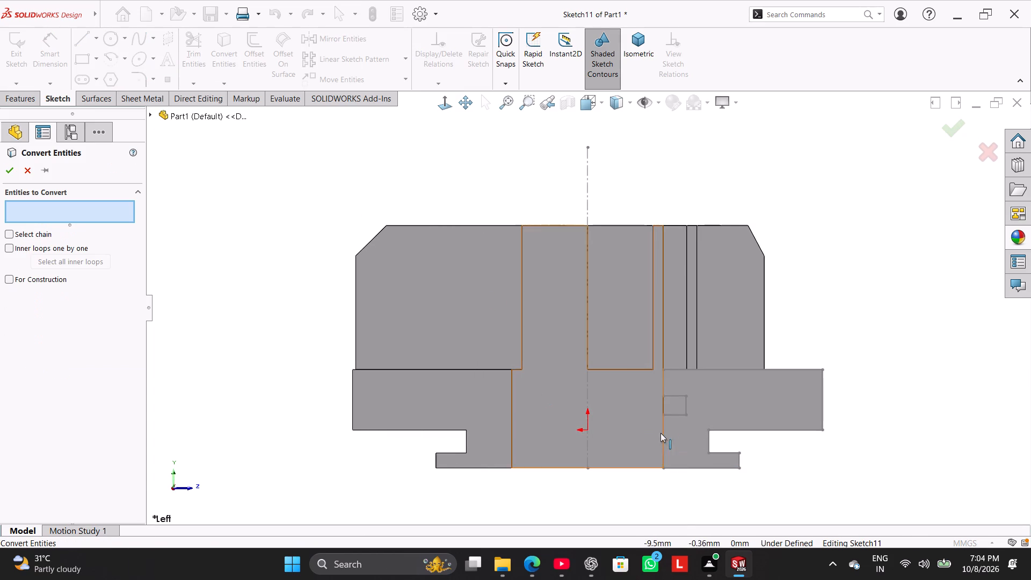
left_click(681, 416)
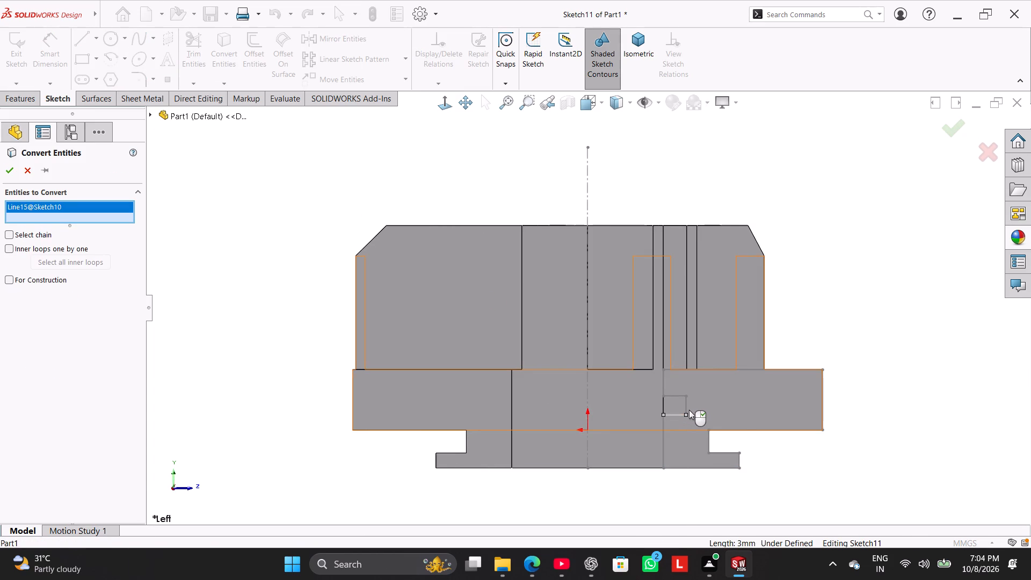
left_click(688, 409)
left_click(675, 398)
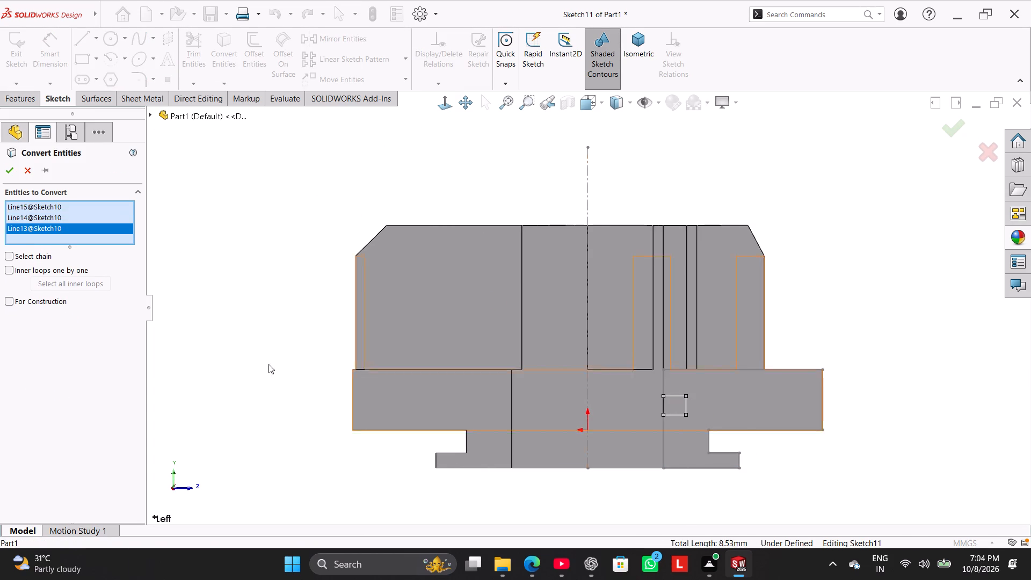
left_click(14, 171)
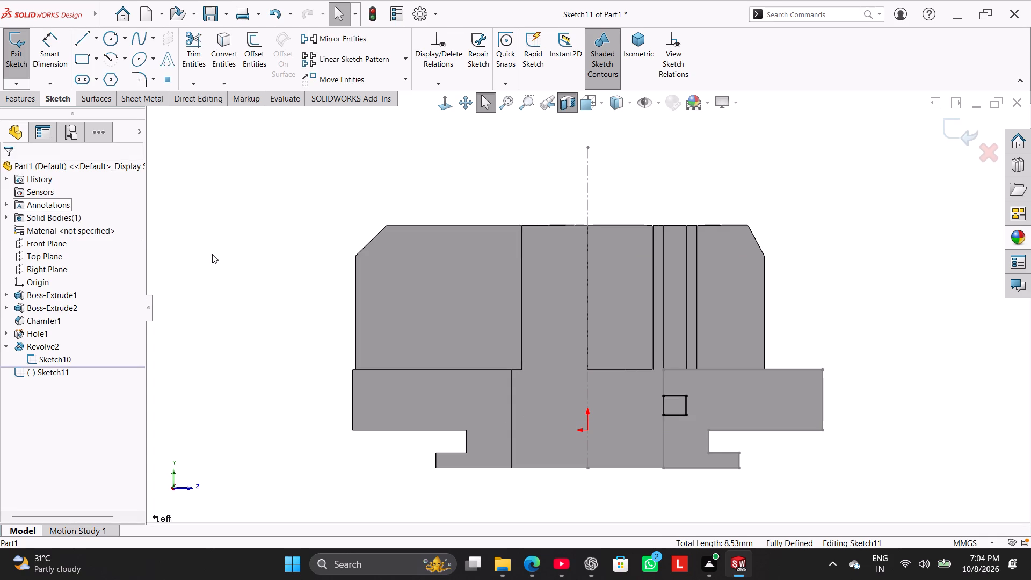
left_click(212, 254)
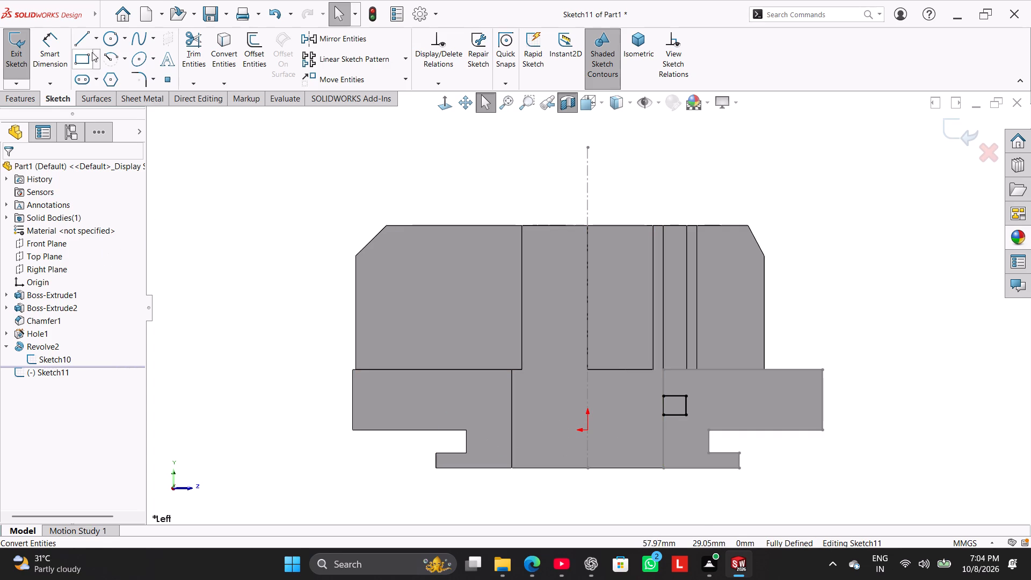
Close the converted groove profile with a vertical line along the bore wall.
left_click(86, 38)
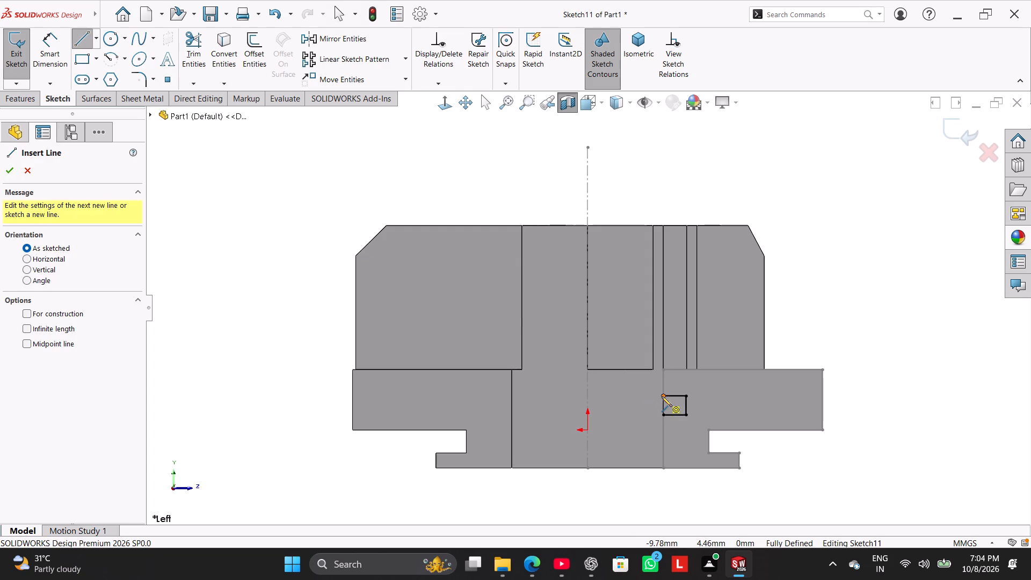
left_click(662, 396)
left_click(662, 415)
right_click(333, 357)
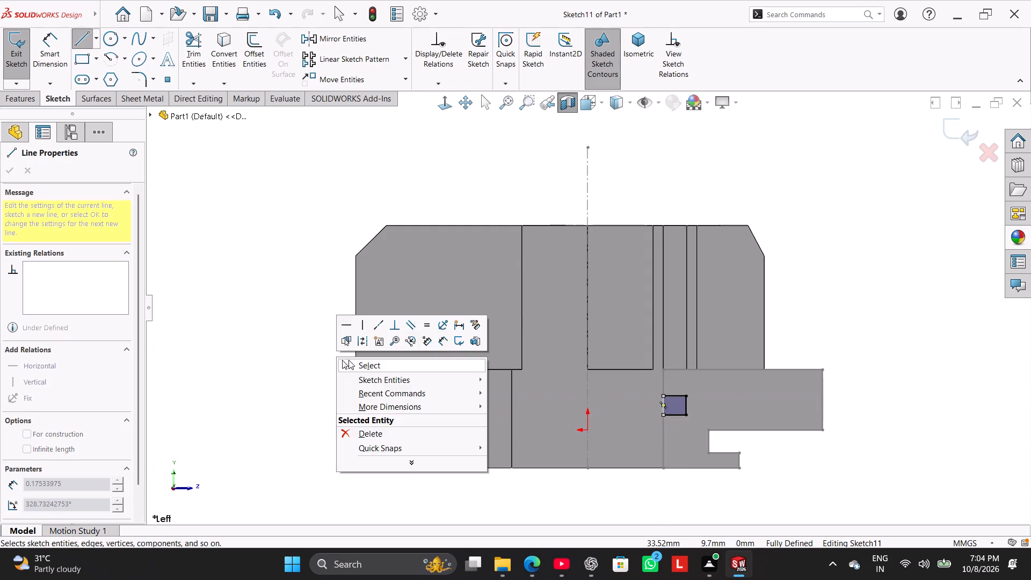
left_click(355, 361)
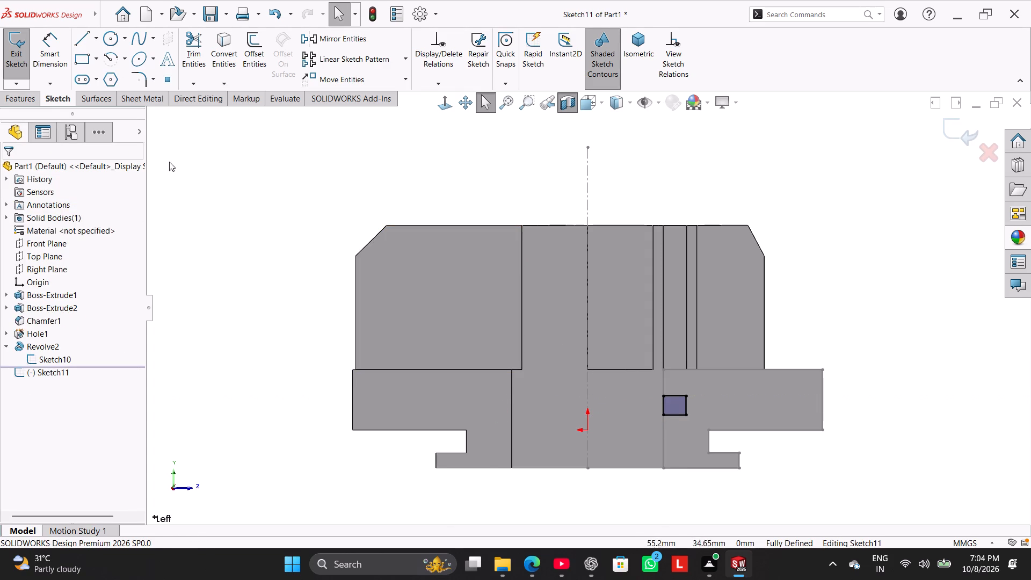
Revolve-cut the groove profile 360° about the flange sketch's vertical centerline.
left_click(108, 95)
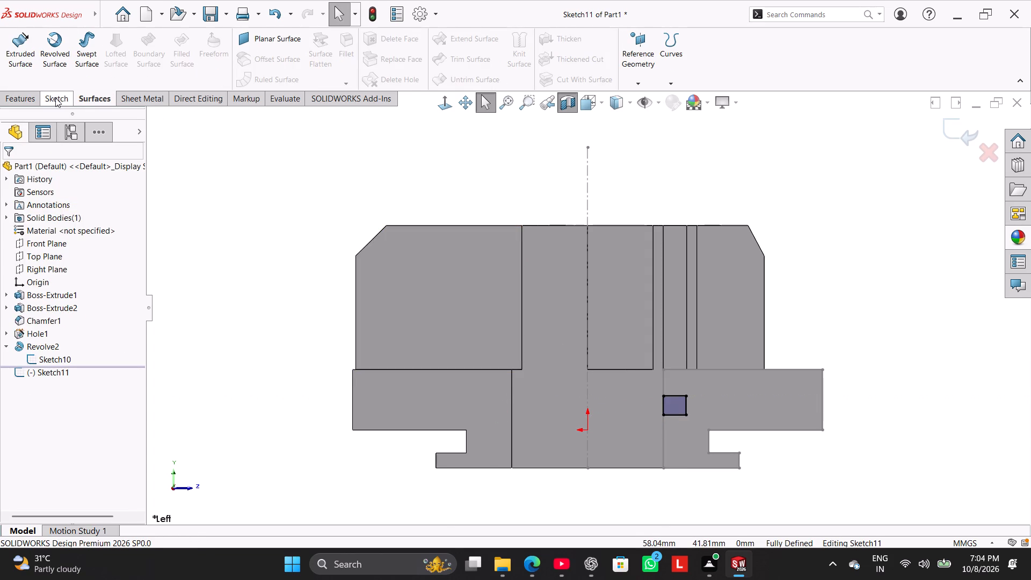
left_click(55, 98)
left_click(31, 97)
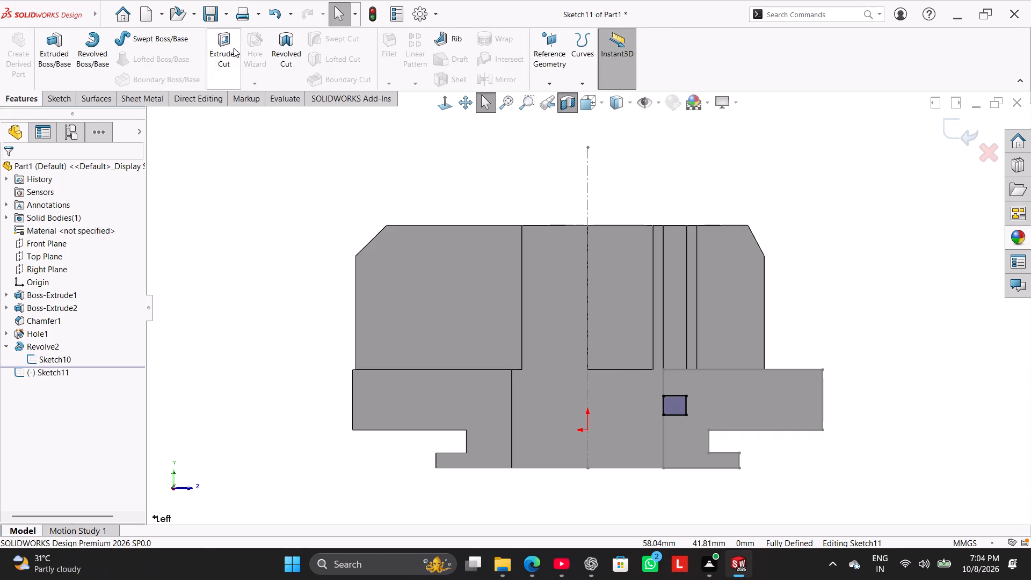
left_click(292, 50)
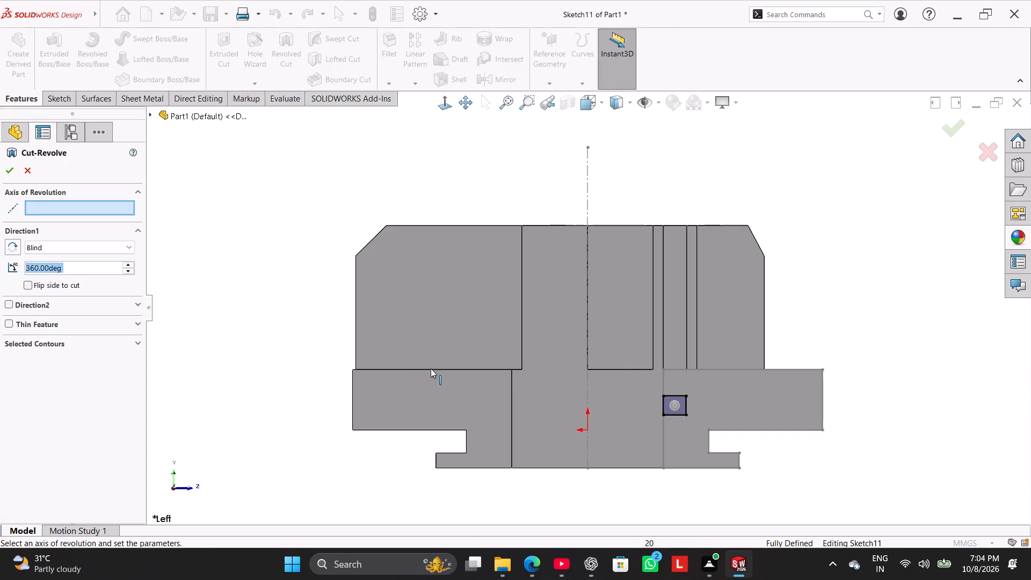
left_click(587, 392)
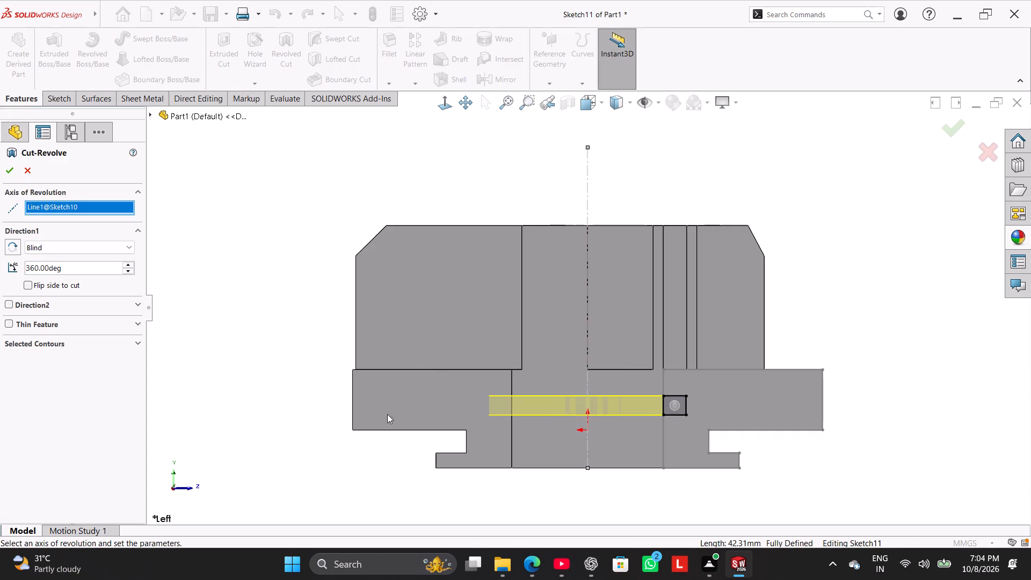
middle_click_drag(290, 365, 316, 413)
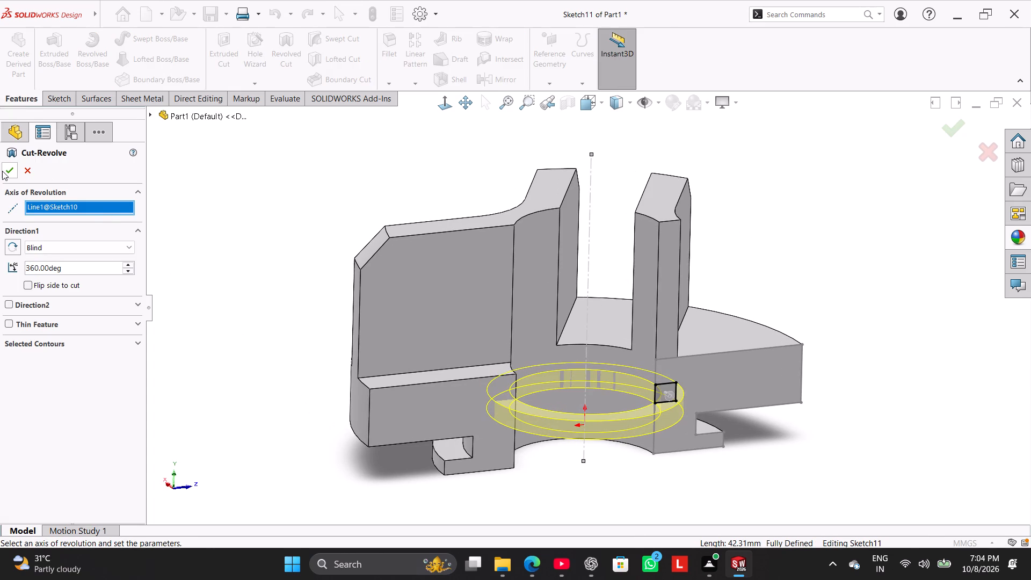
left_click(2, 171)
left_click(196, 315)
Hide the flange's profile sketch, viewing the sectioned model square on.
middle_click_drag(275, 298, 276, 236)
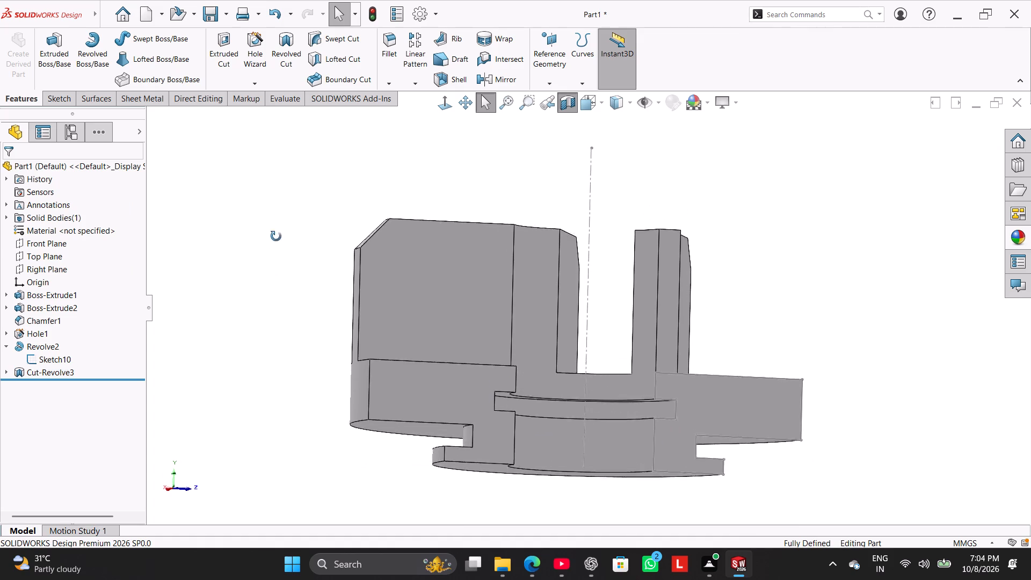
middle_click_drag(276, 236, 278, 213)
left_click(441, 104)
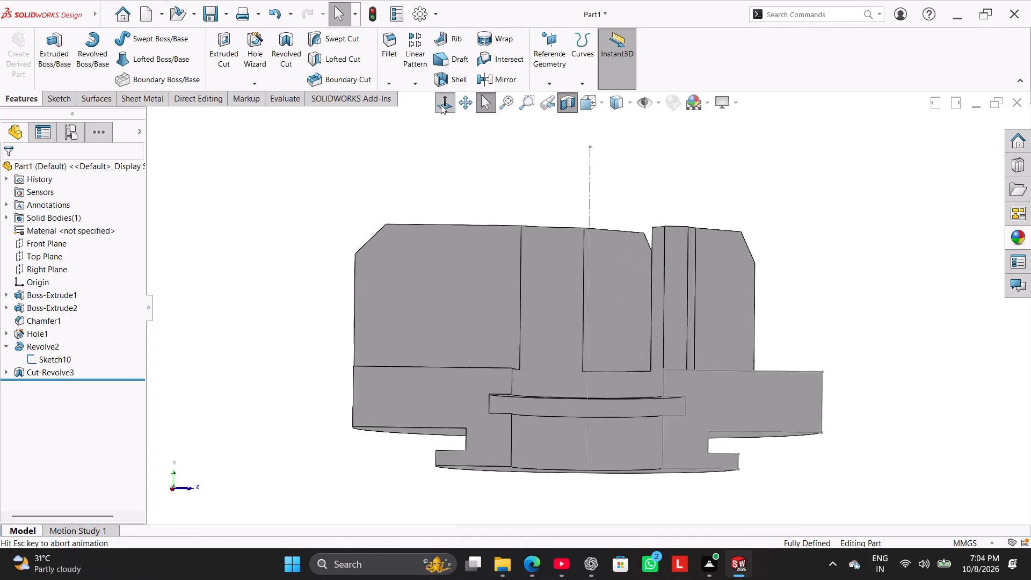
left_click(311, 194)
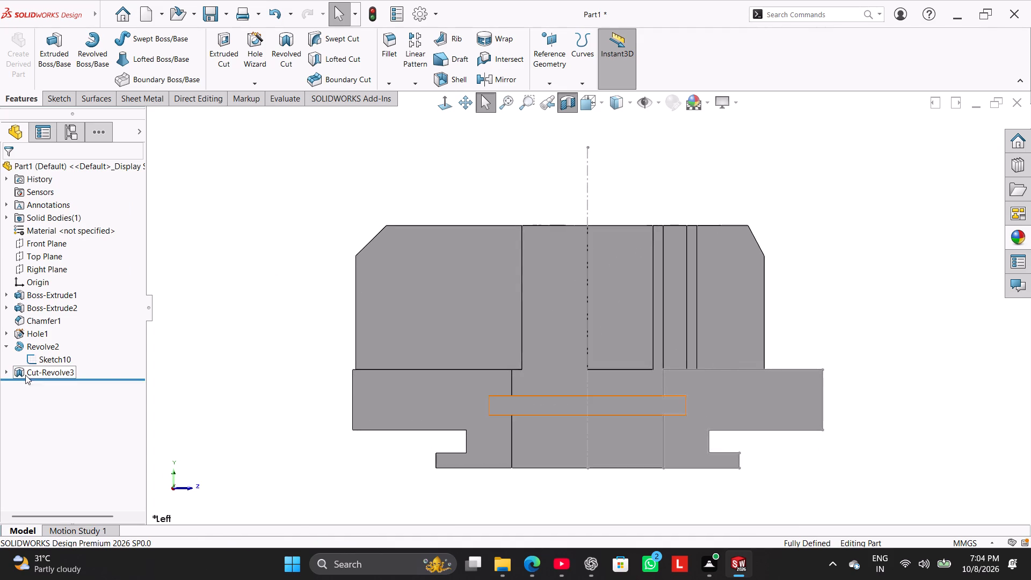
right_click(35, 360)
left_click(53, 346)
left_click(203, 309)
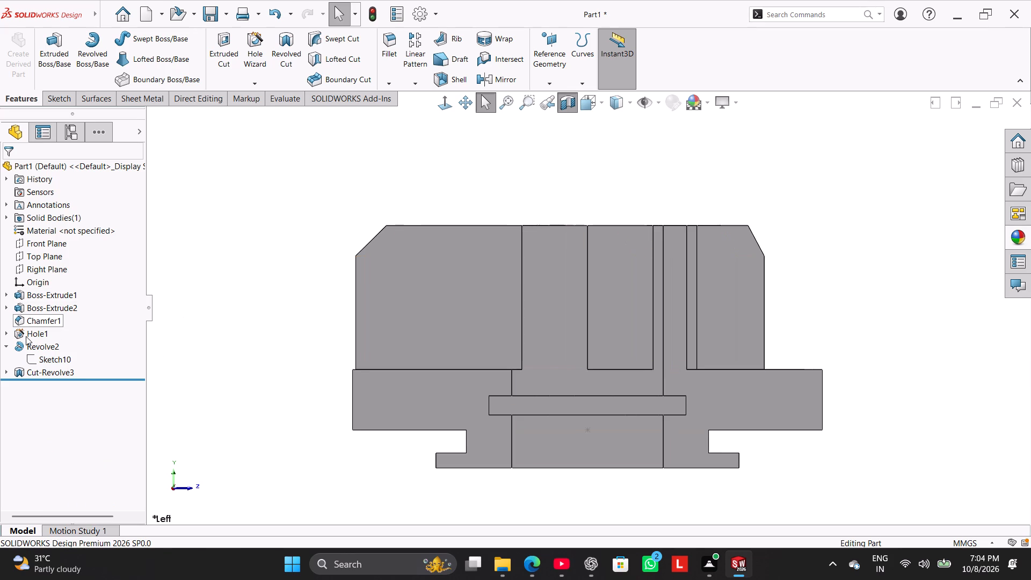
left_click(11, 343)
Turn off the section view and show the whole part in isometric view.
right_click_drag(199, 306, 391, 190)
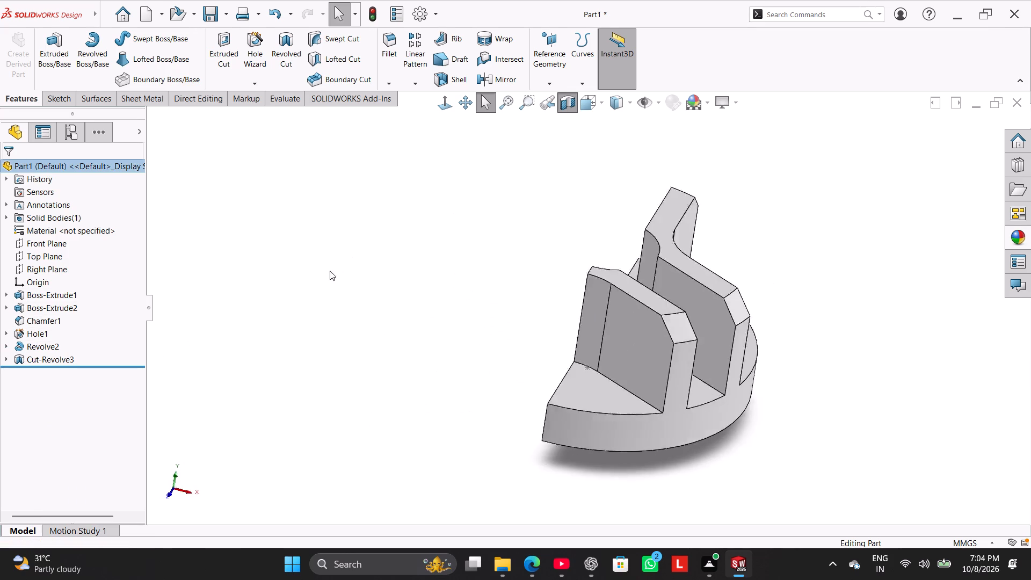
left_click(571, 104)
right_click_drag(362, 292, 592, 199)
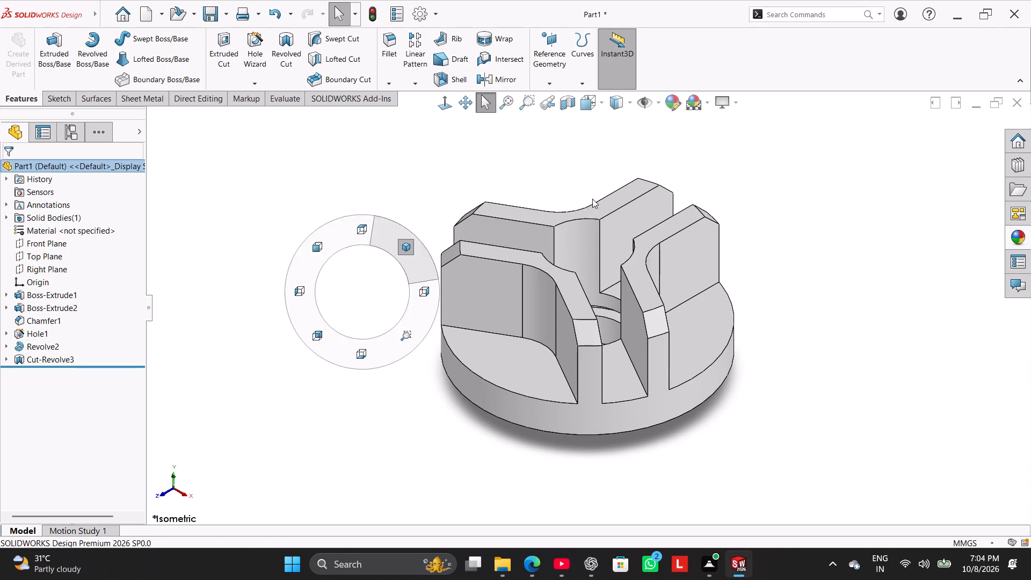
right_click_drag(592, 199, 618, 190)
Add a 1 mm symmetric fillet to the upper outer edge of the bottom flange's lip.
middle_click_drag(492, 262, 558, 193)
middle_click_drag(554, 279, 592, 247)
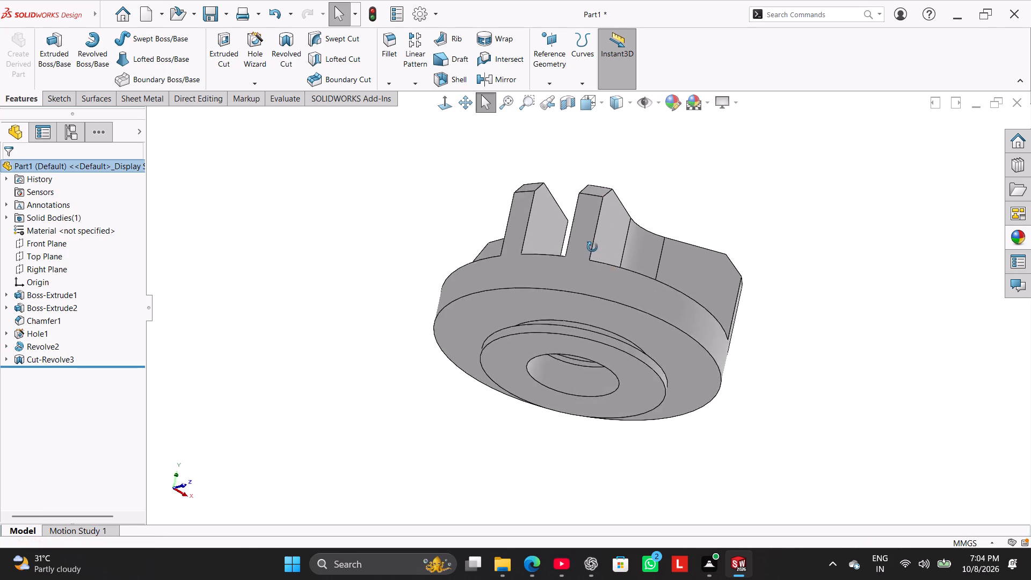
middle_click_drag(592, 247, 593, 278)
left_click(394, 84)
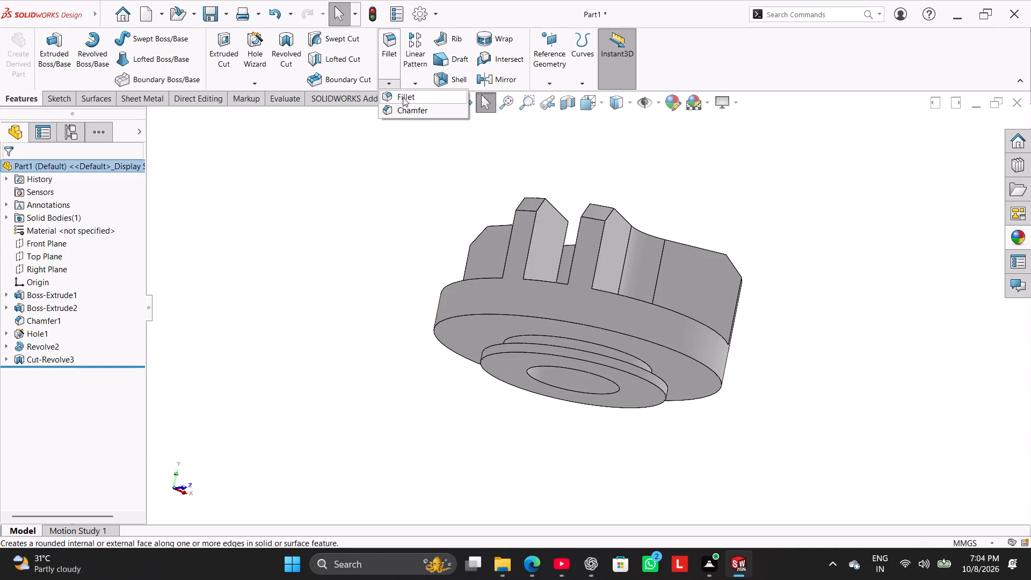
left_click(403, 97)
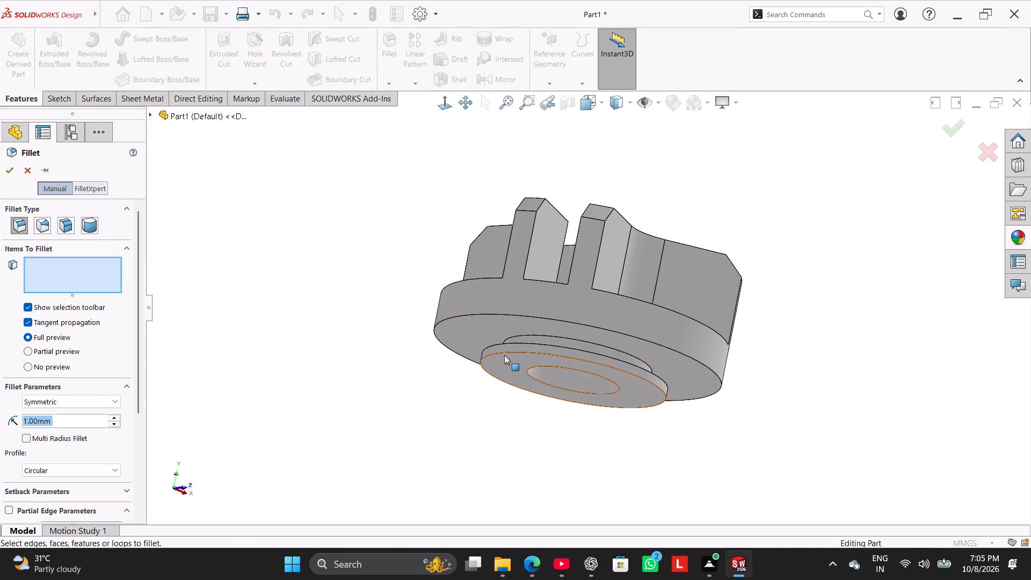
left_click(497, 343)
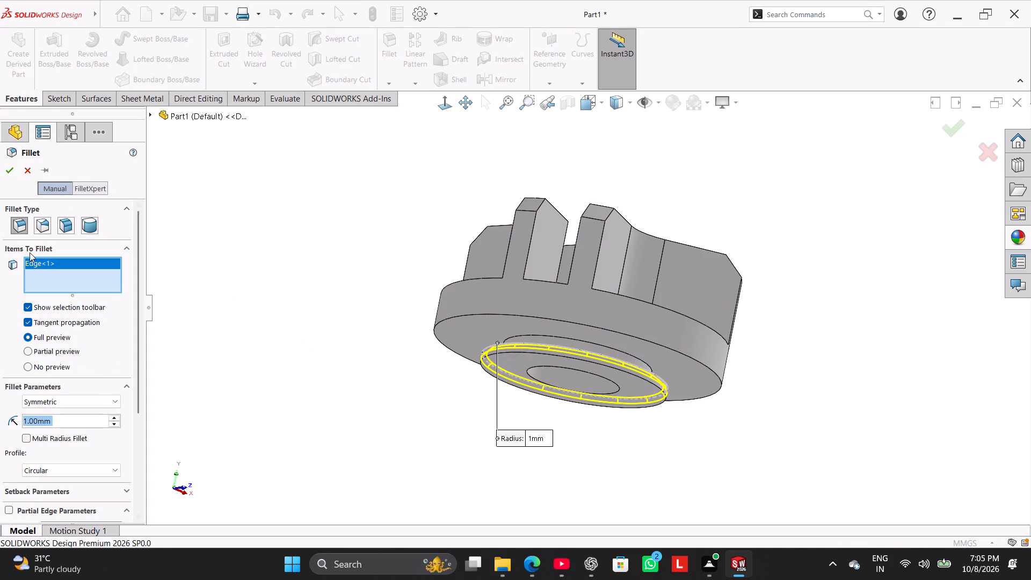
left_click(9, 169)
left_click(264, 275)
Start a new sketch on the Right Plane and view it from the right side.
right_click_drag(263, 294, 440, 233)
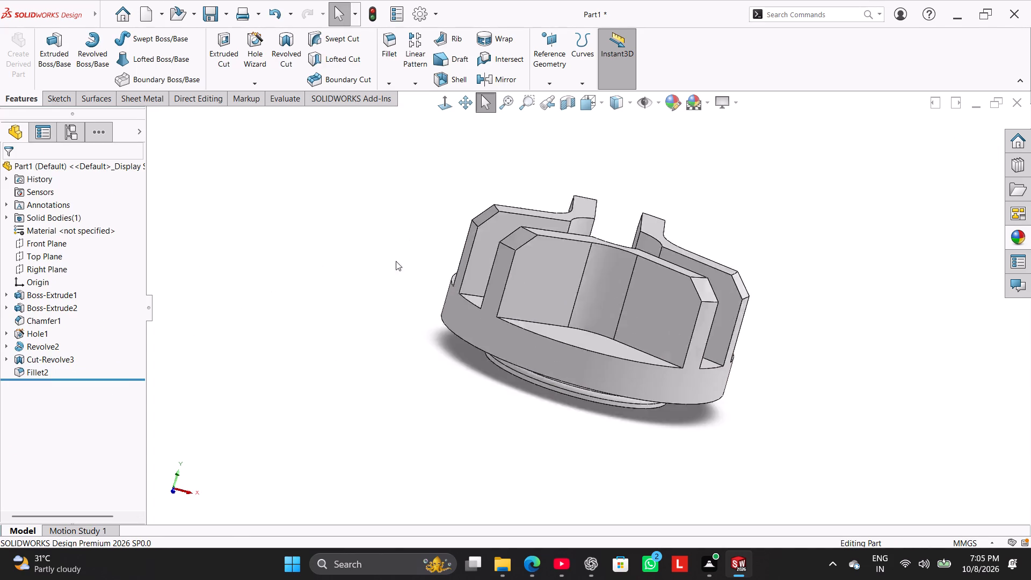
left_click(289, 297)
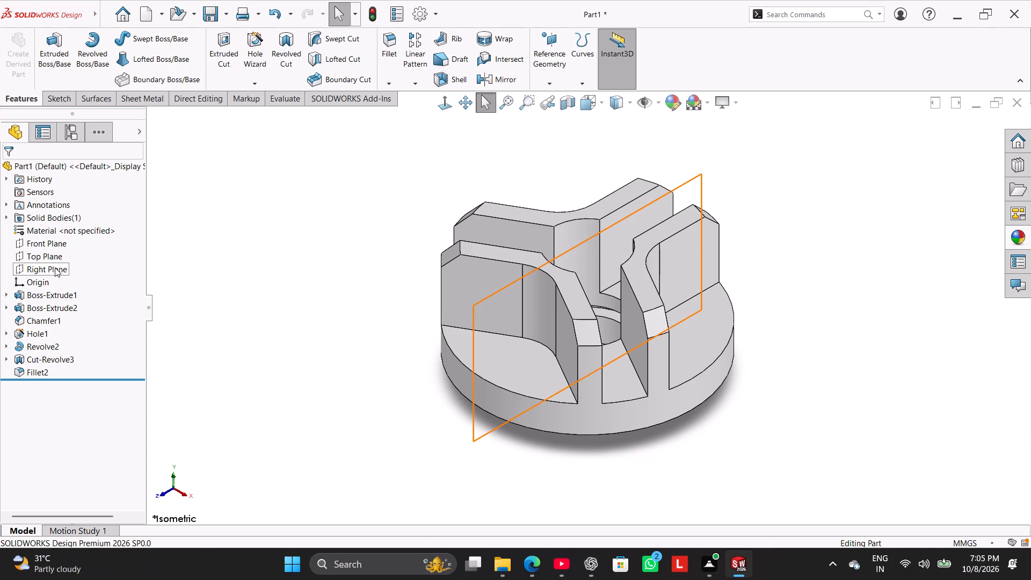
left_click(55, 267)
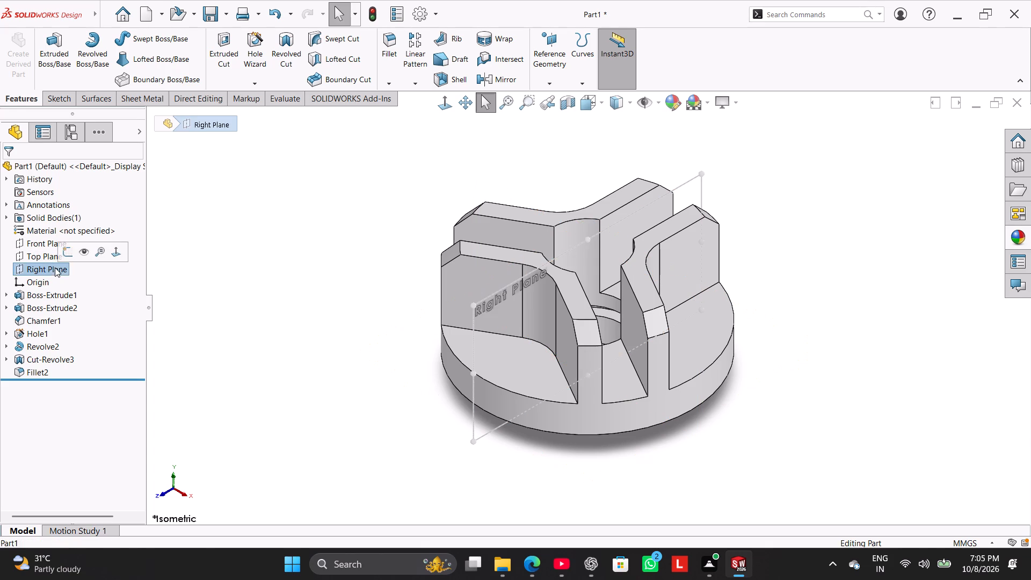
left_click(60, 257)
left_click(190, 350)
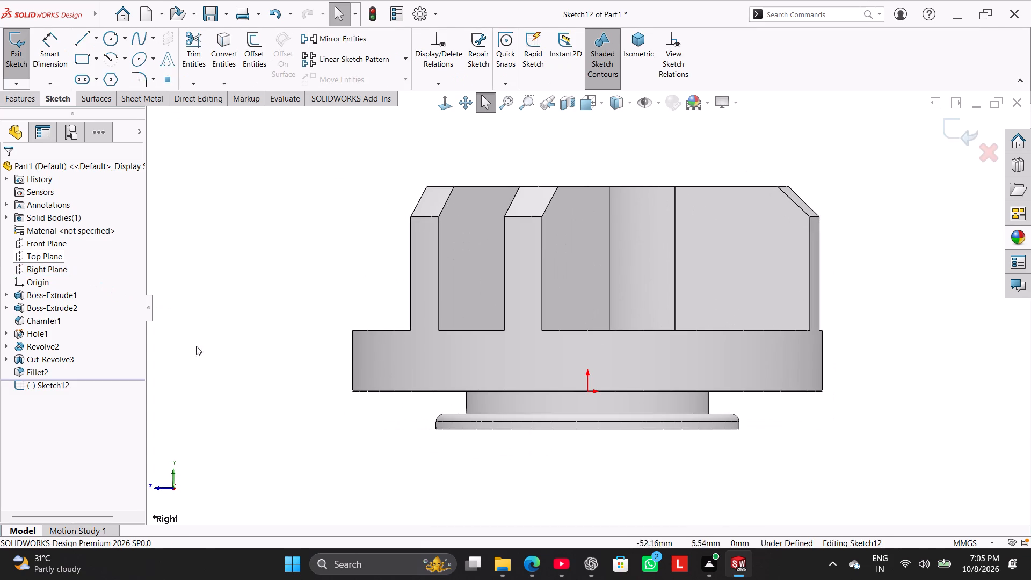
middle_click_drag(224, 324, 231, 325)
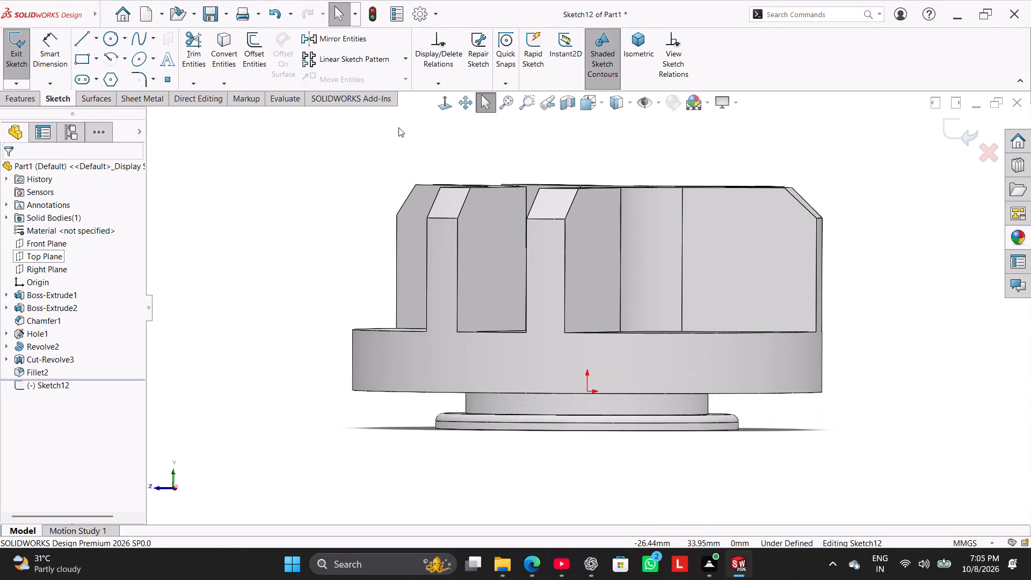
left_click(441, 107)
middle_click(343, 206)
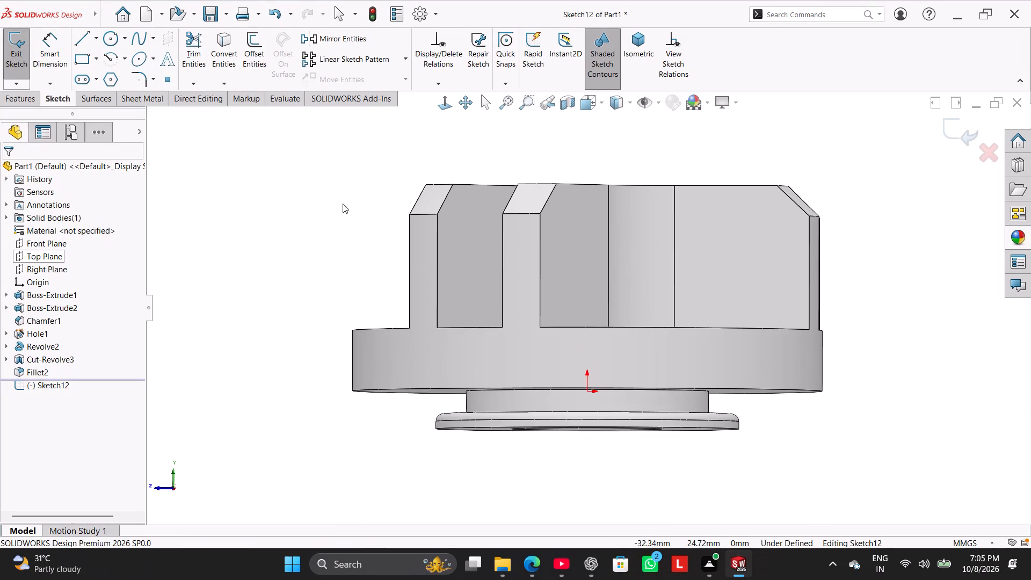
left_click(342, 208)
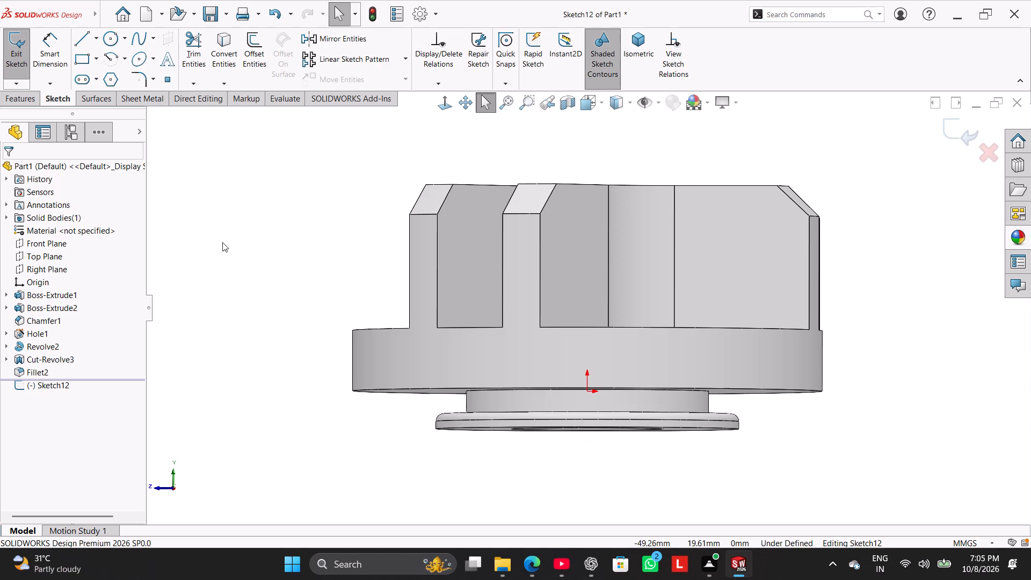
left_click(312, 234)
Sketch a circle of about 3.48 mm radius over the upright wall near its chamfered corner, viewed square to the Right Plane.
left_click_drag(113, 38, 110, 44)
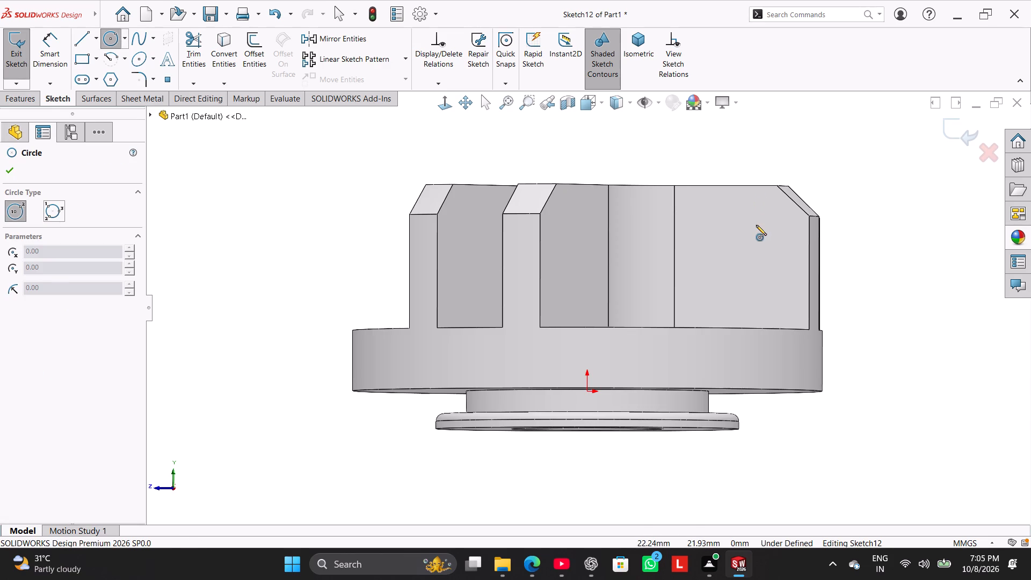
left_click(756, 225)
left_click(765, 250)
right_click(767, 163)
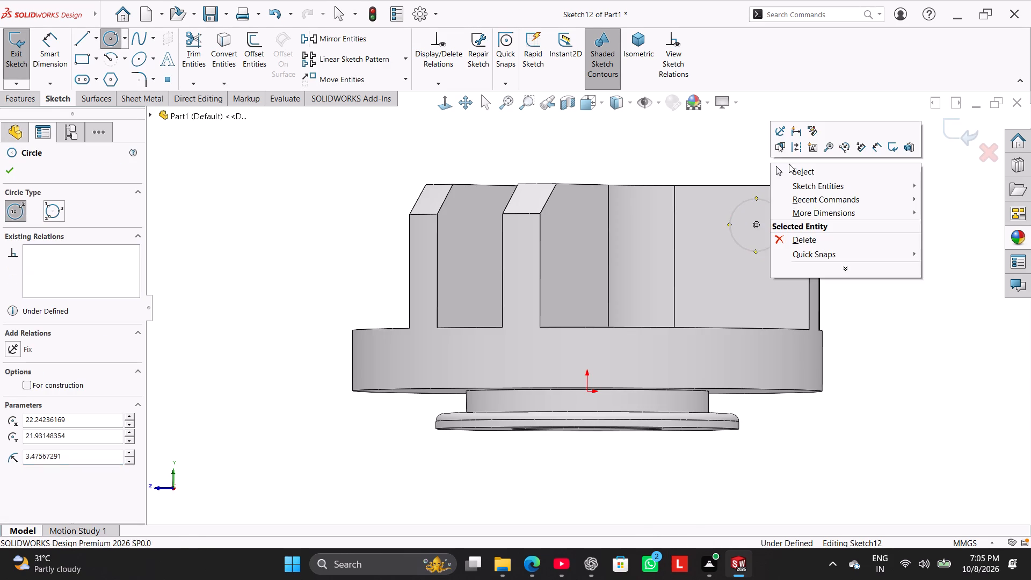
left_click(790, 170)
middle_click_drag(766, 163, 773, 306)
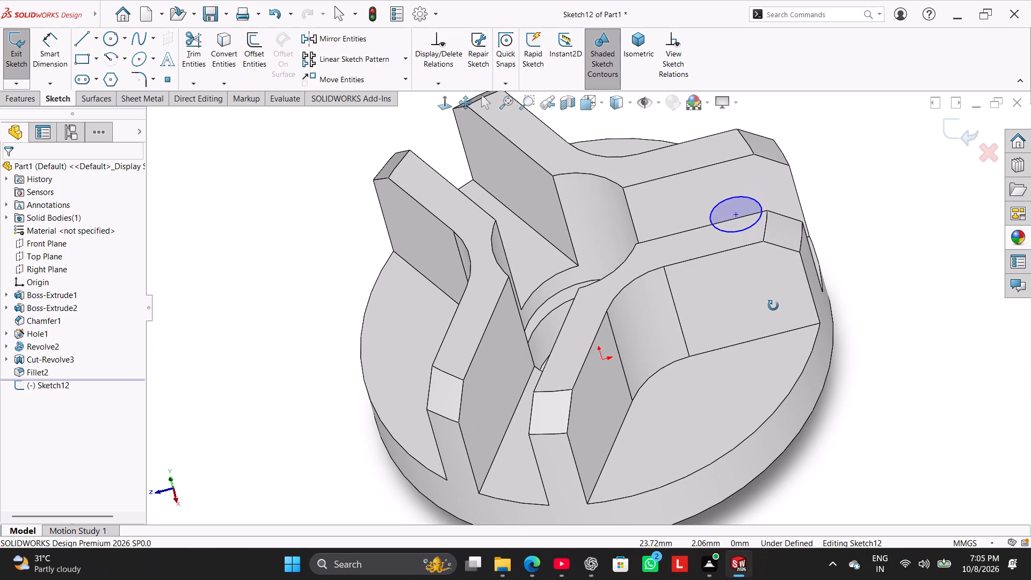
middle_click_drag(773, 306, 773, 306)
left_click(447, 99)
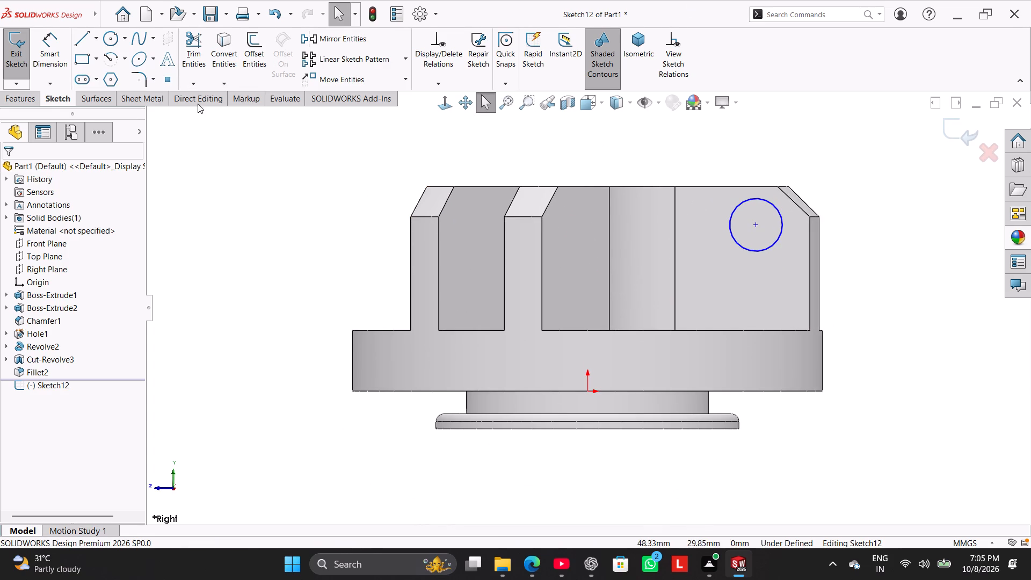
Dimension the circle's centre 24 mm above the bottom edge of the lower flange.
left_click(43, 53)
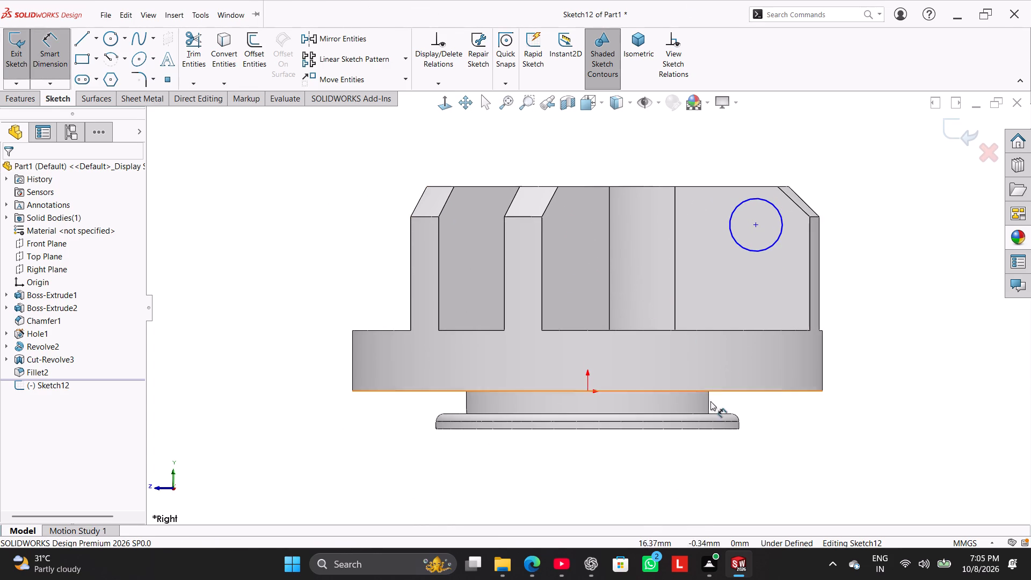
left_click(719, 431)
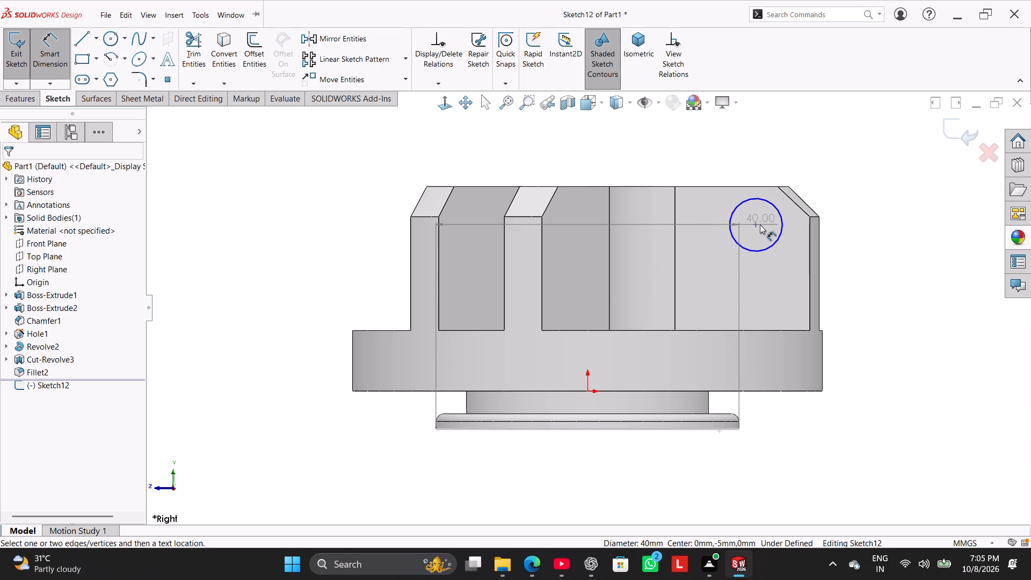
left_click(757, 223)
left_click(858, 290)
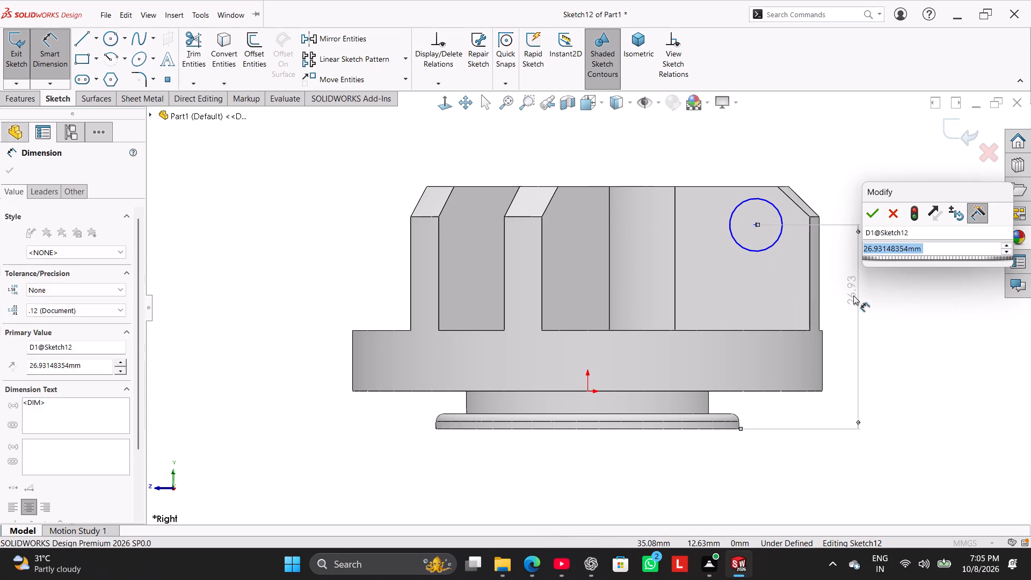
type("24")
key("Return")
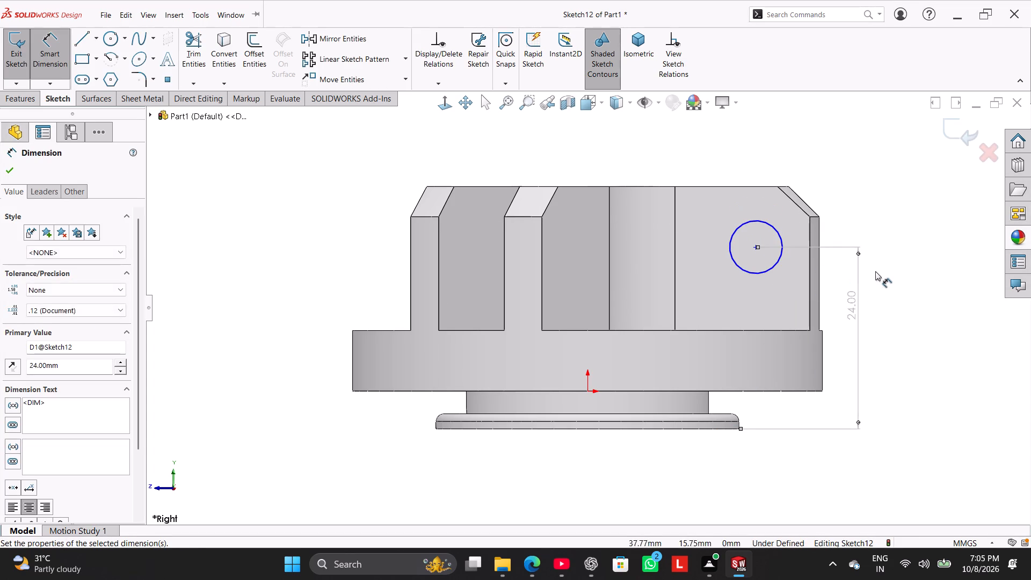
left_click(882, 266)
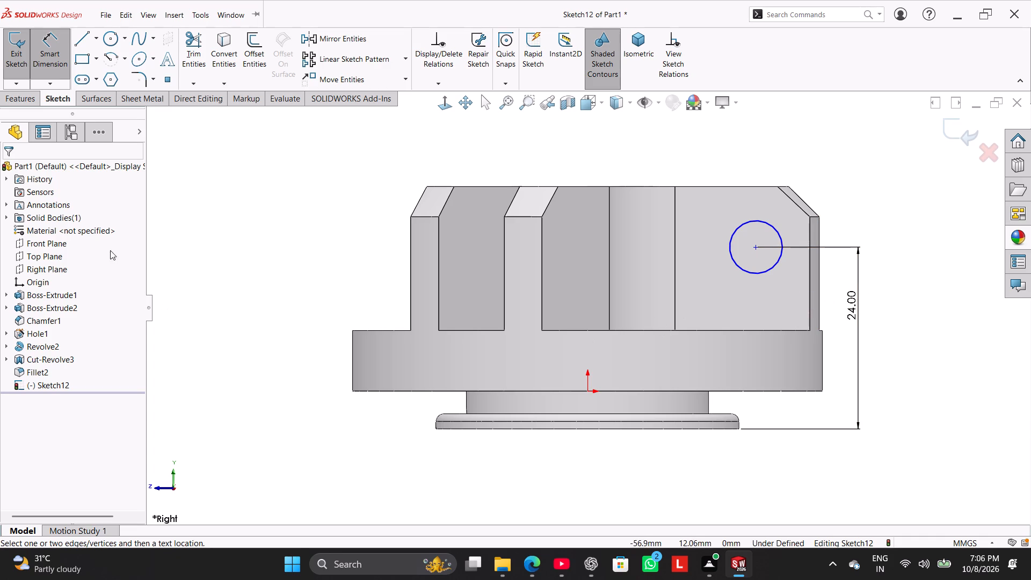
Set the circle's diameter to 6 mm and leave the dimension command.
left_click(774, 228)
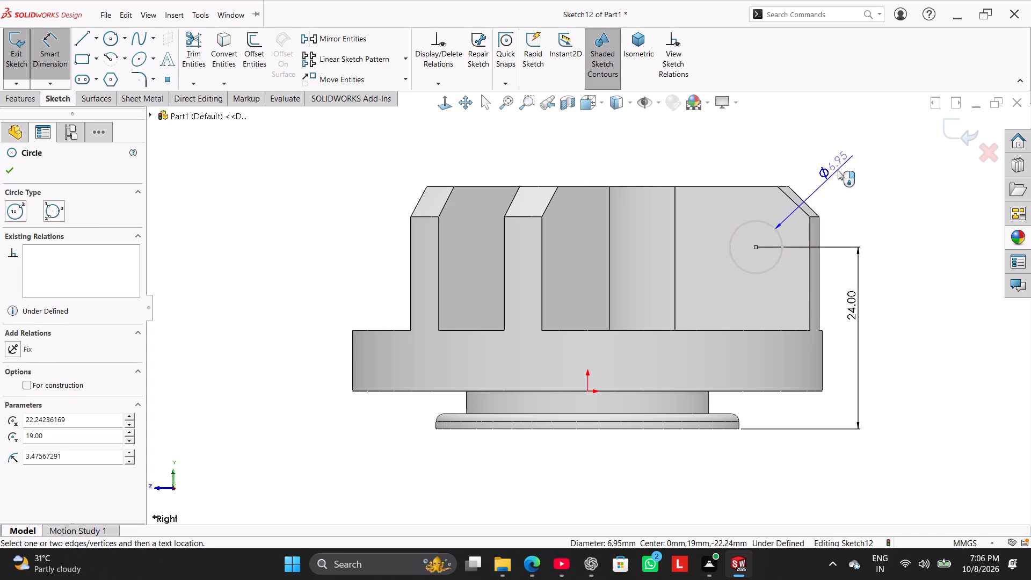
left_click(838, 170)
key("6")
key("Return")
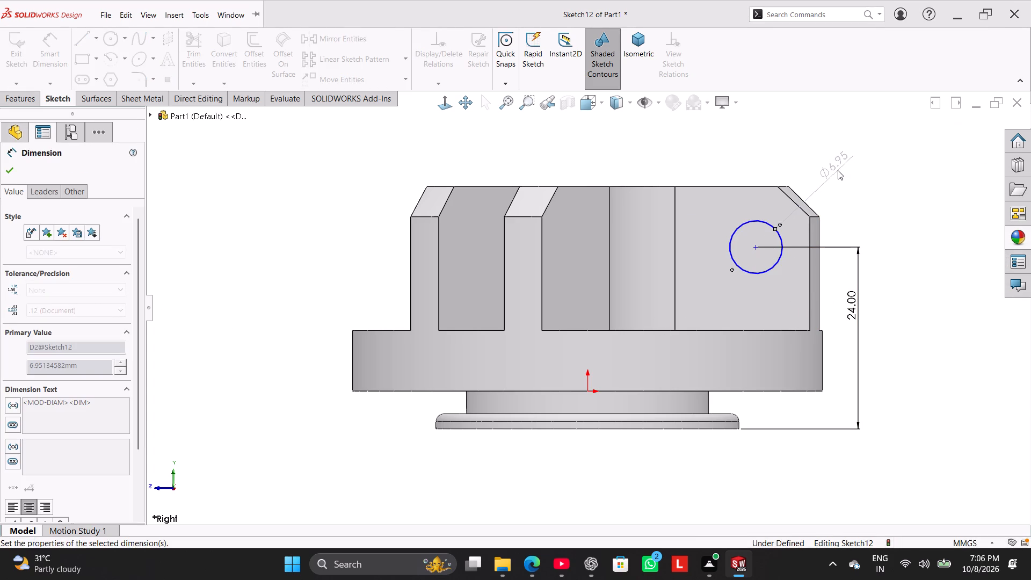
left_click(865, 197)
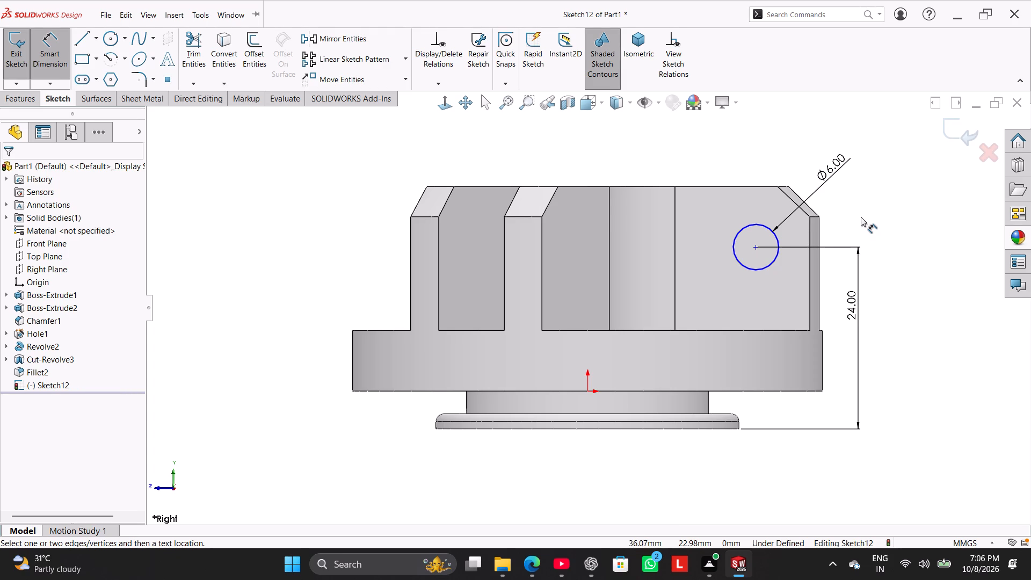
right_click(861, 217)
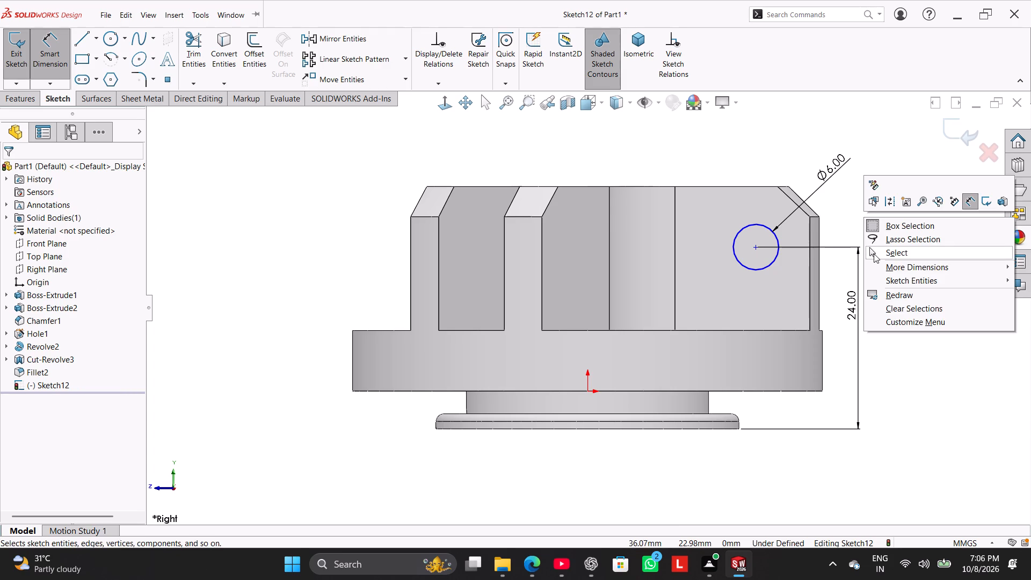
left_click(874, 255)
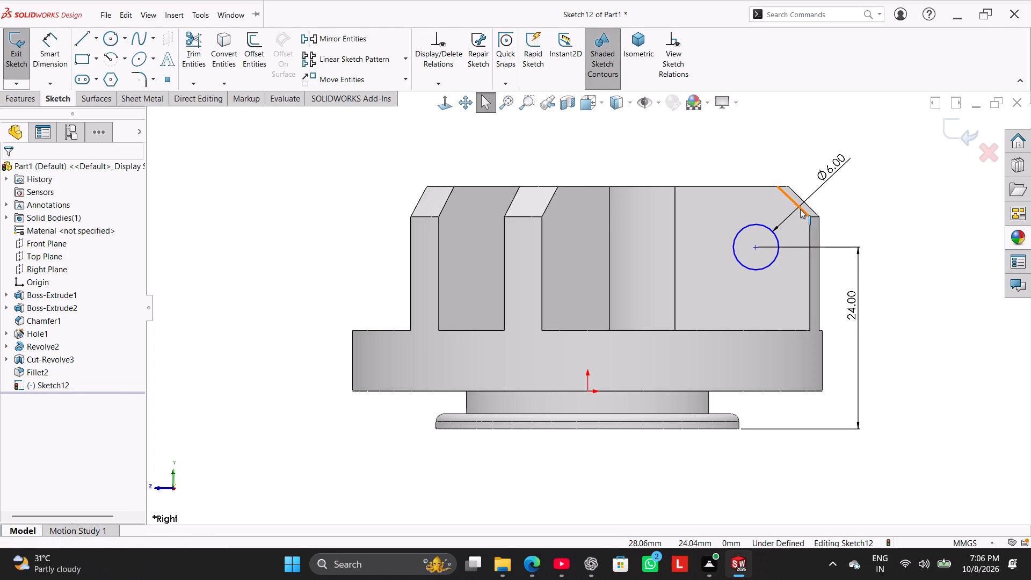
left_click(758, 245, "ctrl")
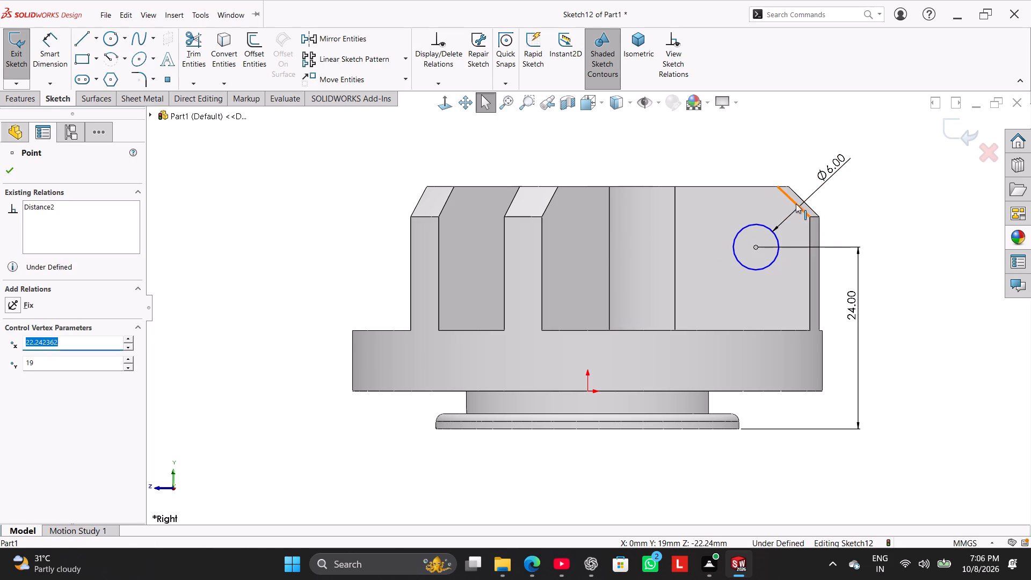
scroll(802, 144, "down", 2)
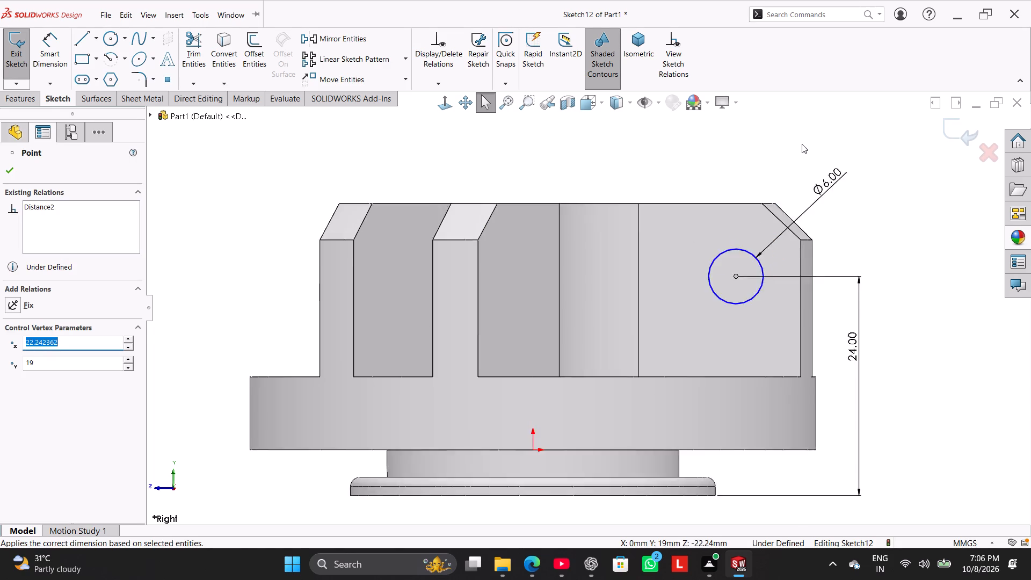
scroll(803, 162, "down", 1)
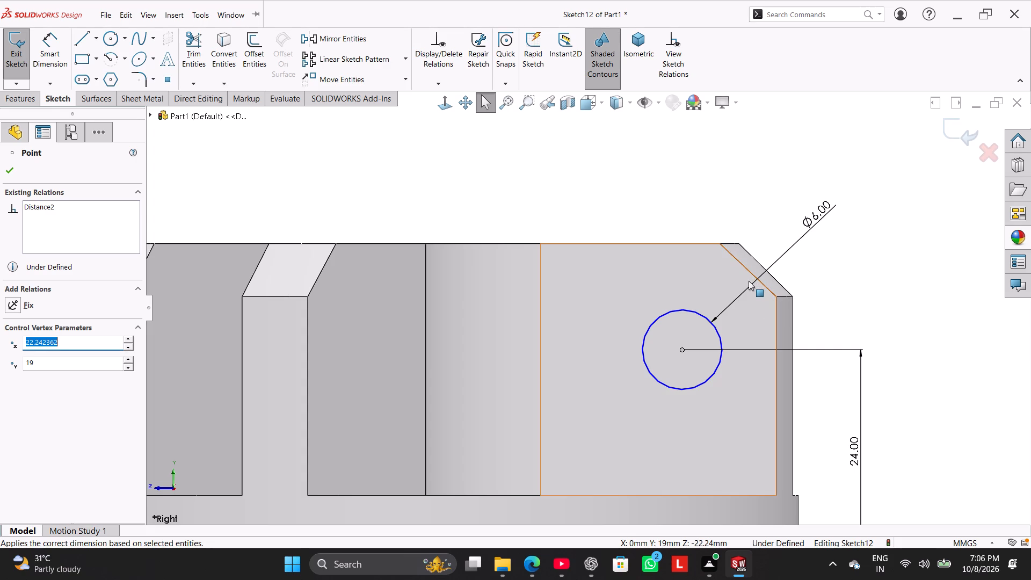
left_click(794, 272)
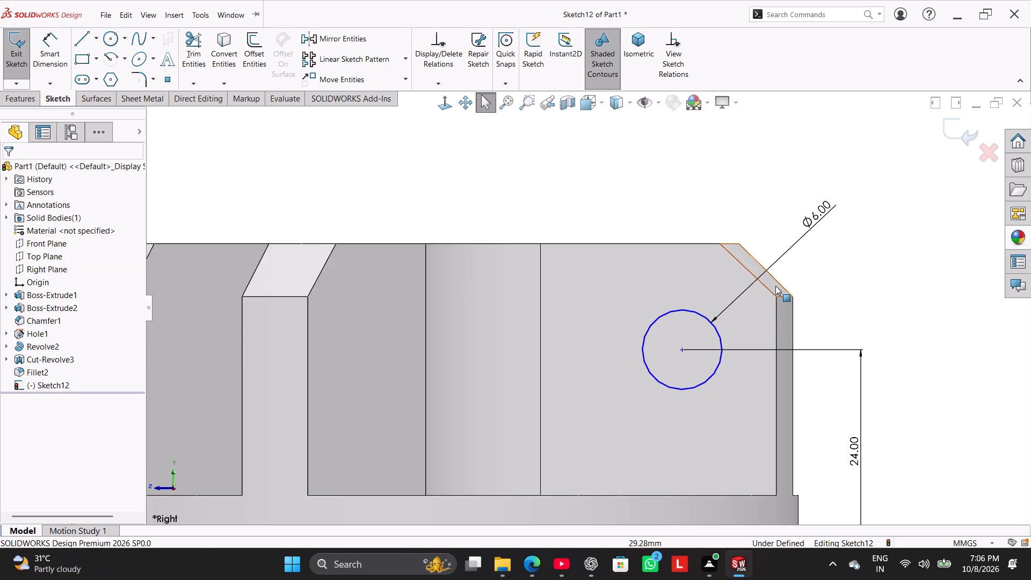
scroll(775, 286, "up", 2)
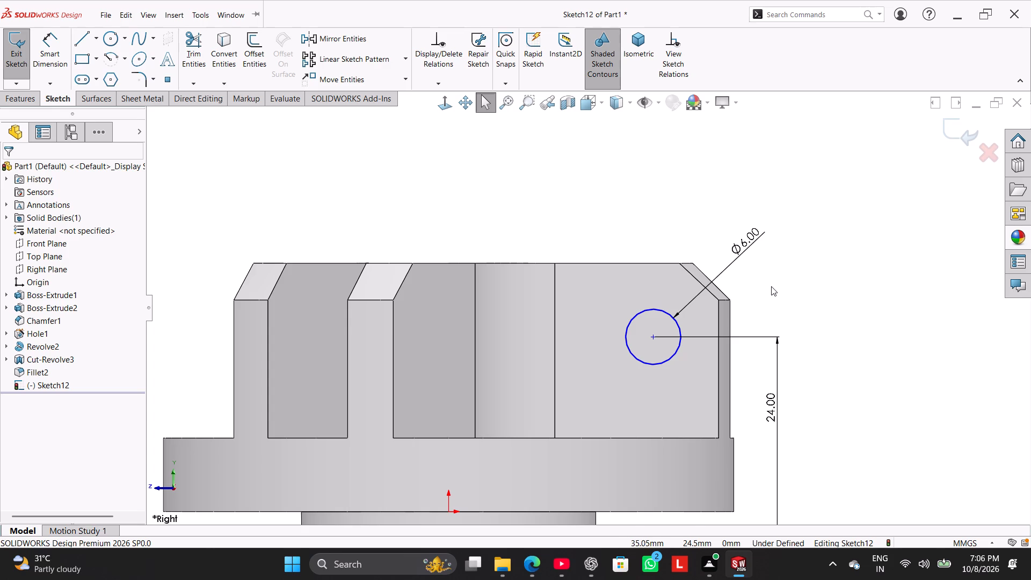
Draw a centerline about 7.78 mm long from the circle's centre to the wall's inner chamfer edge, at about 46.8°.
left_click(96, 34)
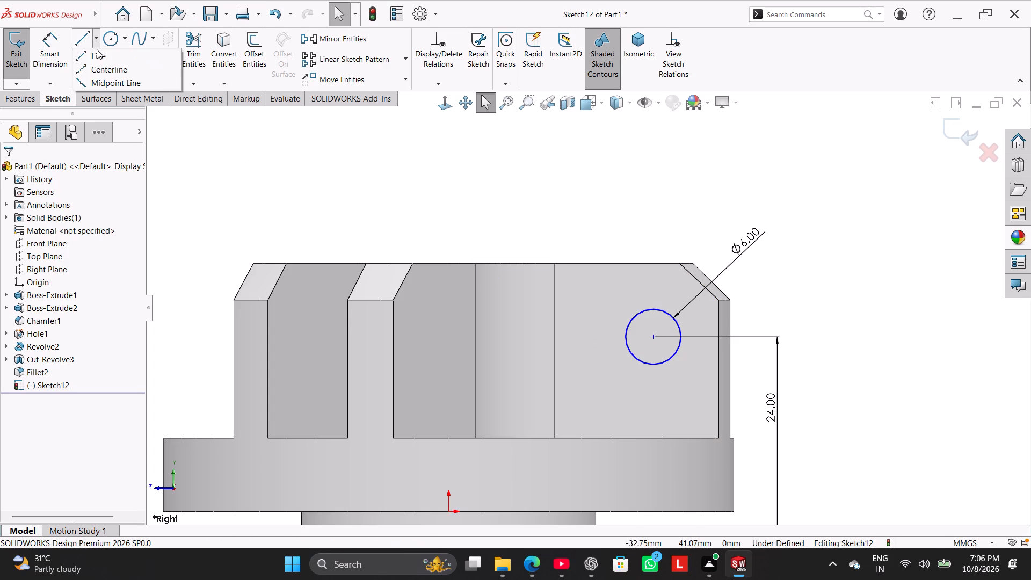
left_click(102, 65)
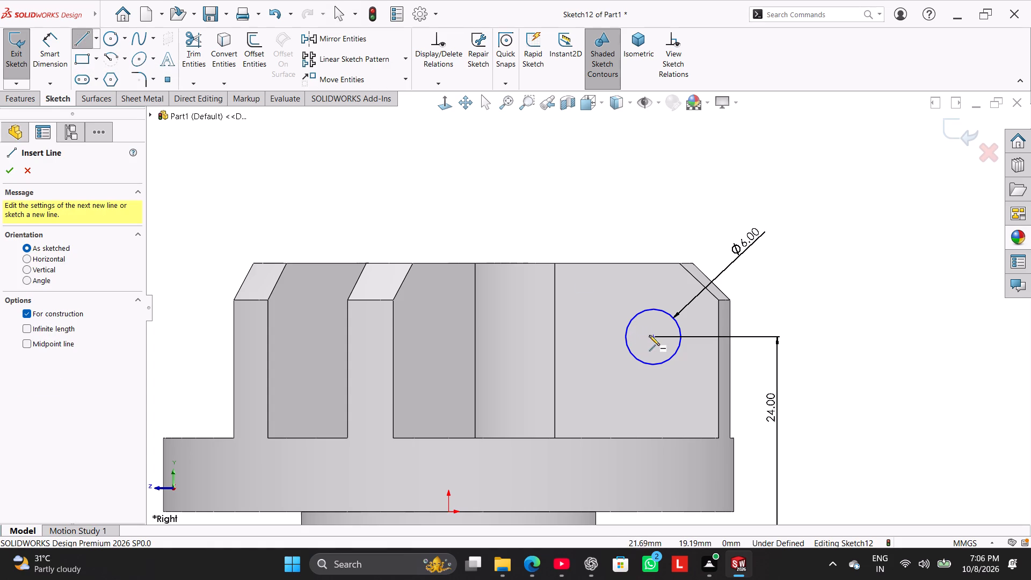
left_click(654, 336)
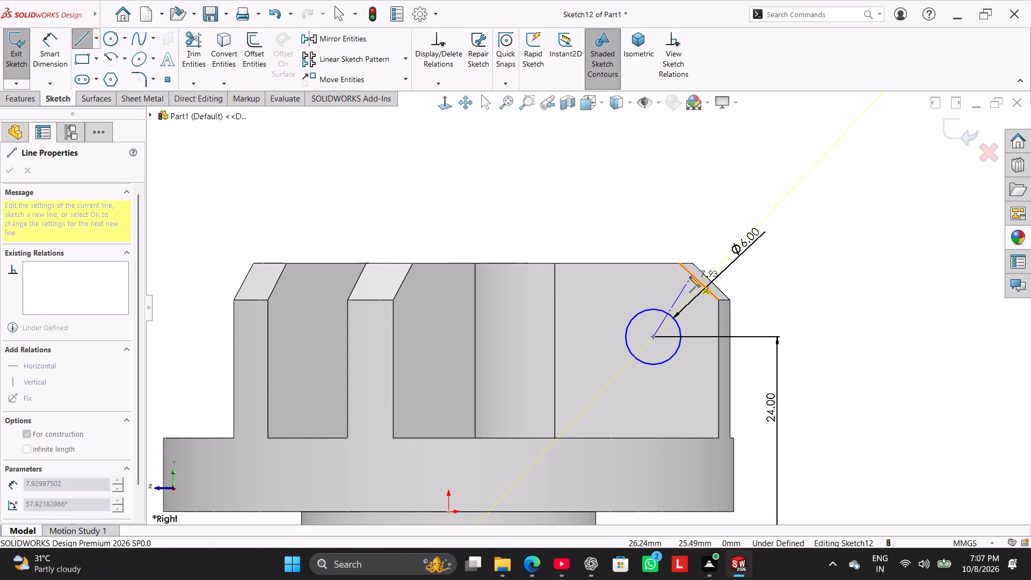
left_click(700, 286)
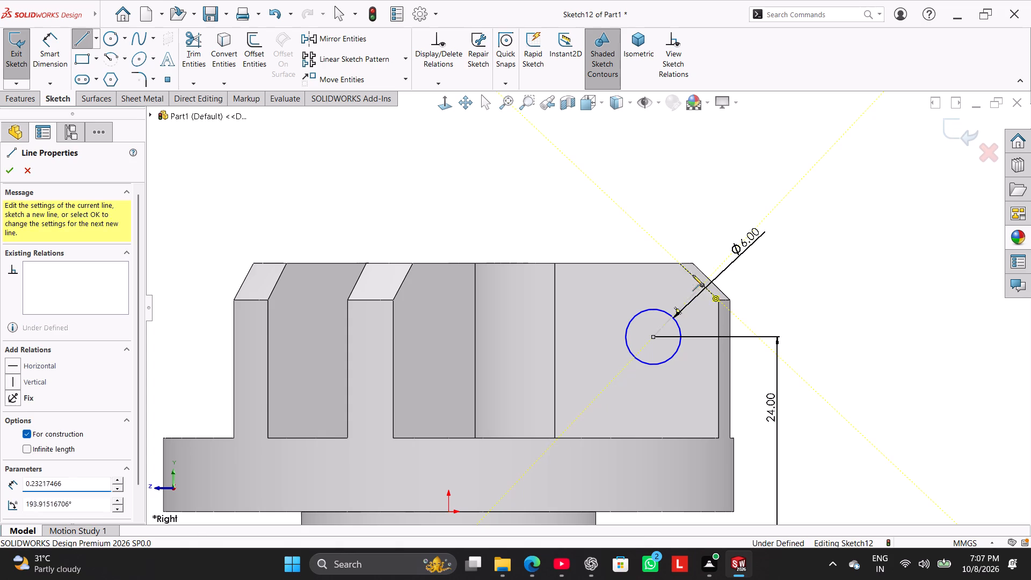
right_click(682, 206)
left_click(702, 213)
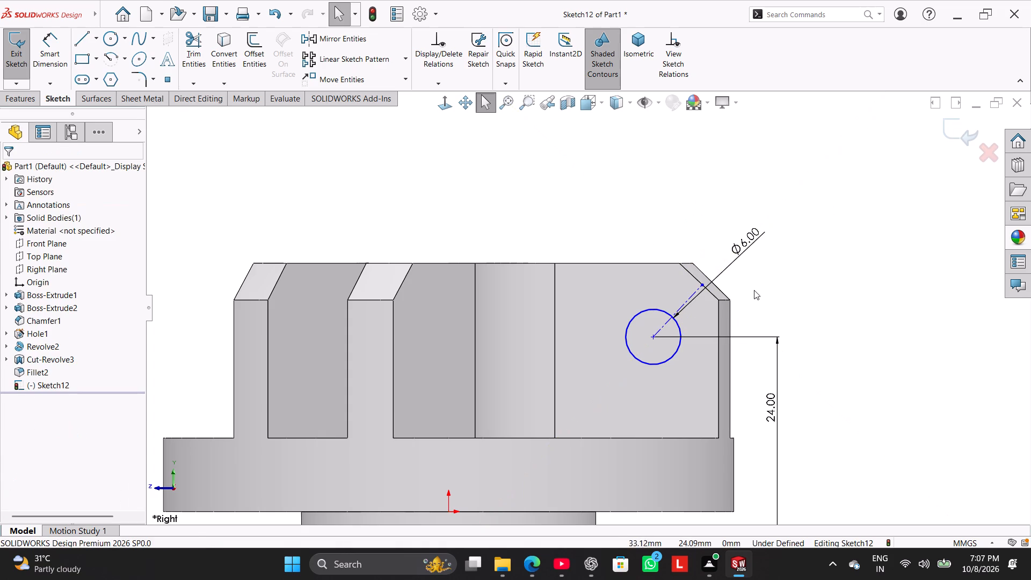
Examine the circle and centerline against the chamfered walls from several angles, ending square to the sketch plane.
middle_click_drag(754, 291, 734, 384)
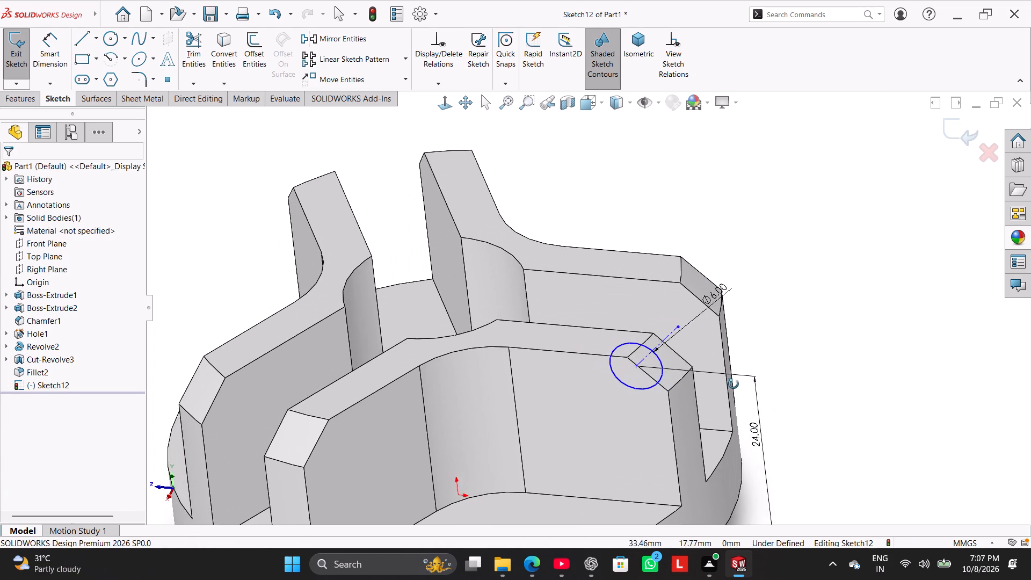
middle_click_drag(734, 384, 758, 359)
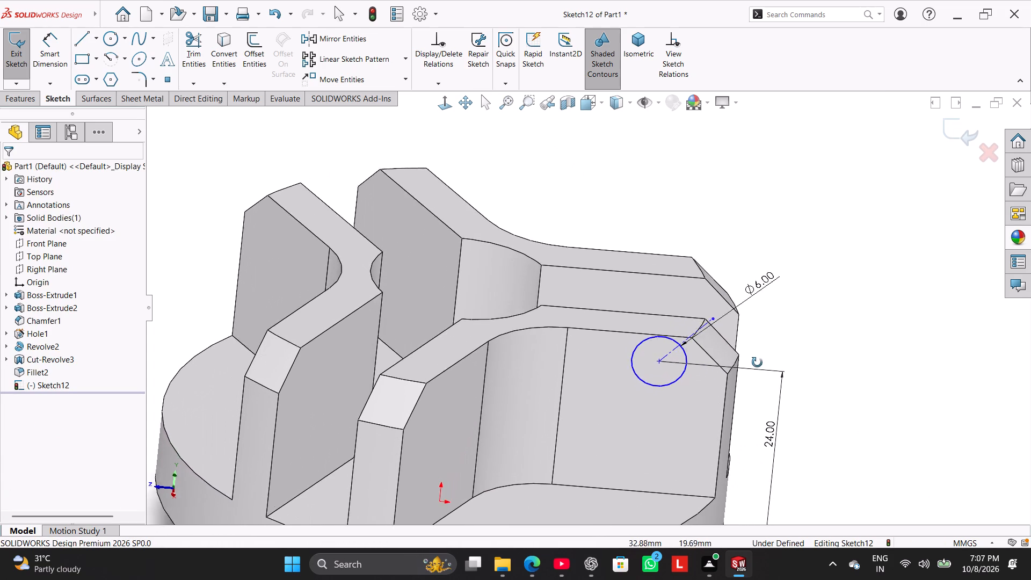
middle_click_drag(758, 359, 759, 343)
middle_click_drag(781, 307, 794, 265)
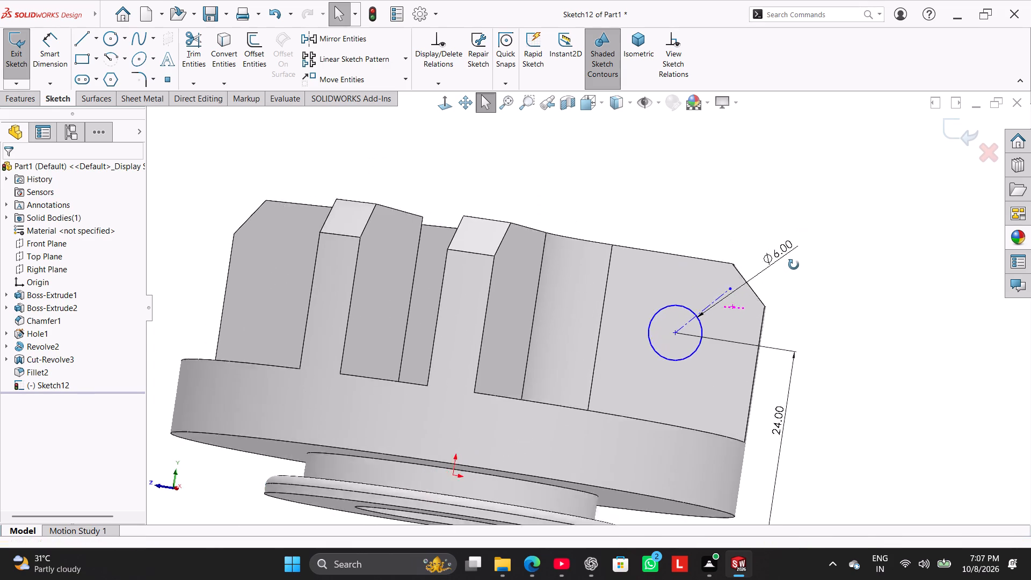
middle_click_drag(794, 265, 791, 281)
left_click(803, 307)
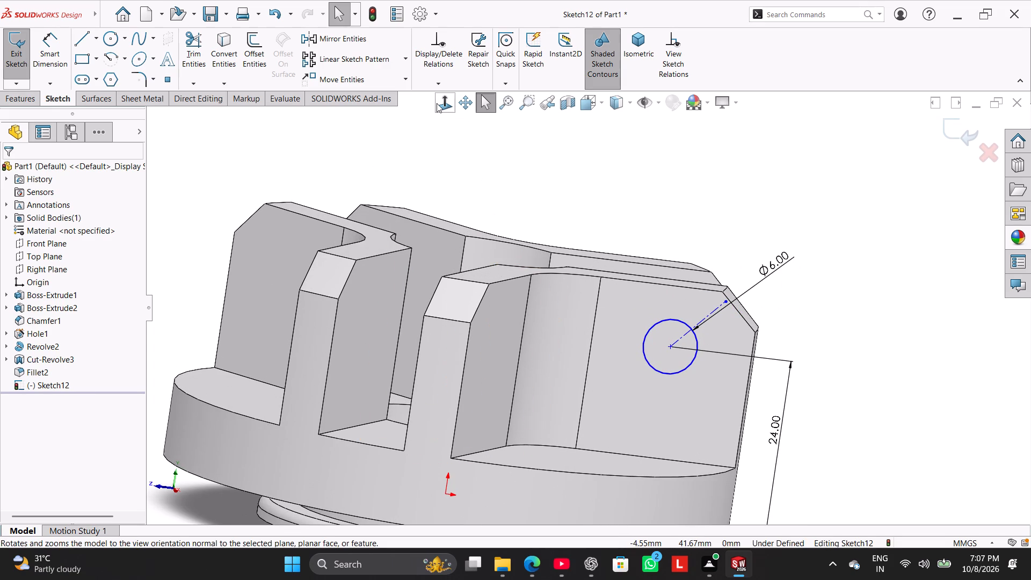
left_click(437, 103)
left_click(703, 192)
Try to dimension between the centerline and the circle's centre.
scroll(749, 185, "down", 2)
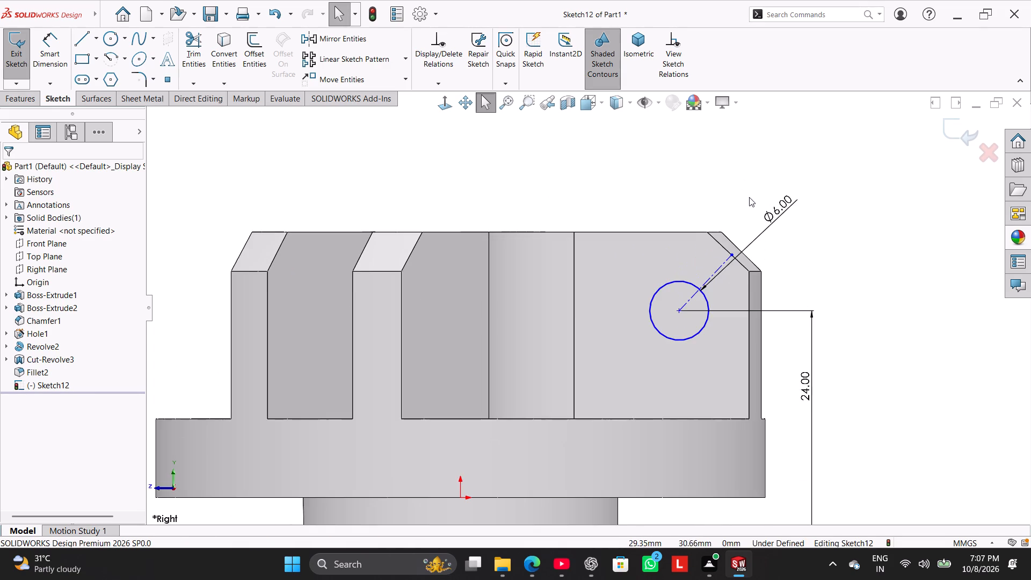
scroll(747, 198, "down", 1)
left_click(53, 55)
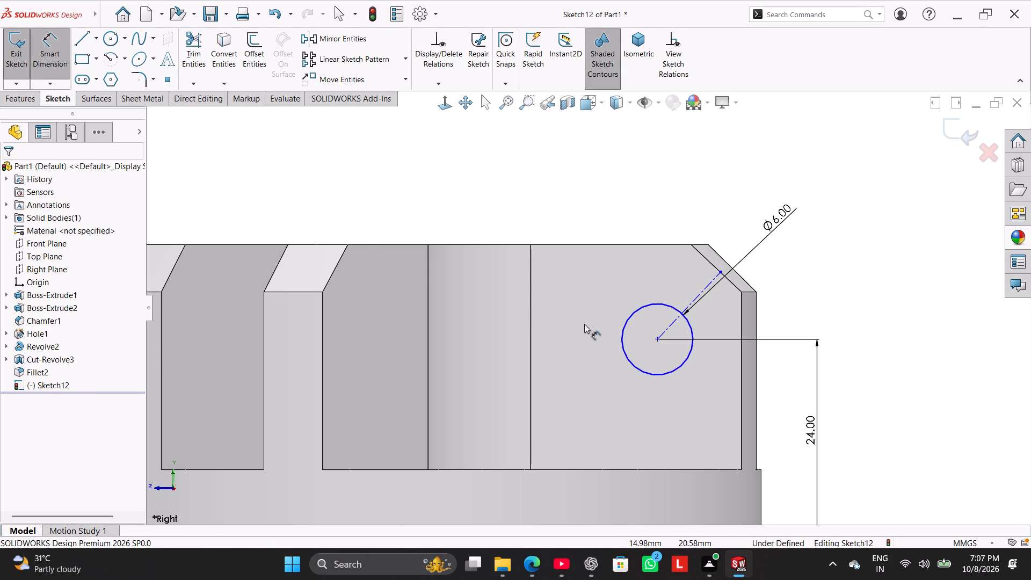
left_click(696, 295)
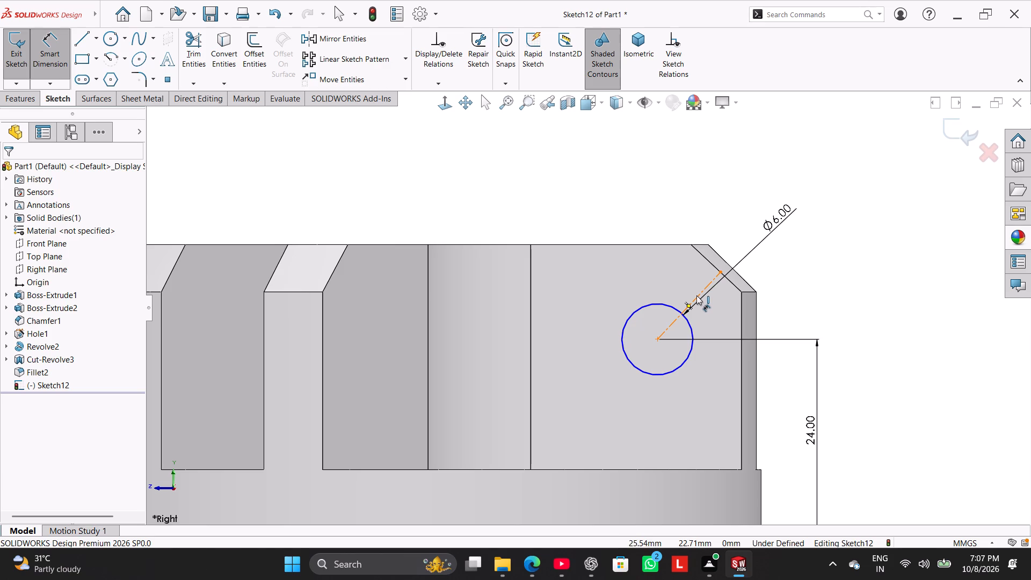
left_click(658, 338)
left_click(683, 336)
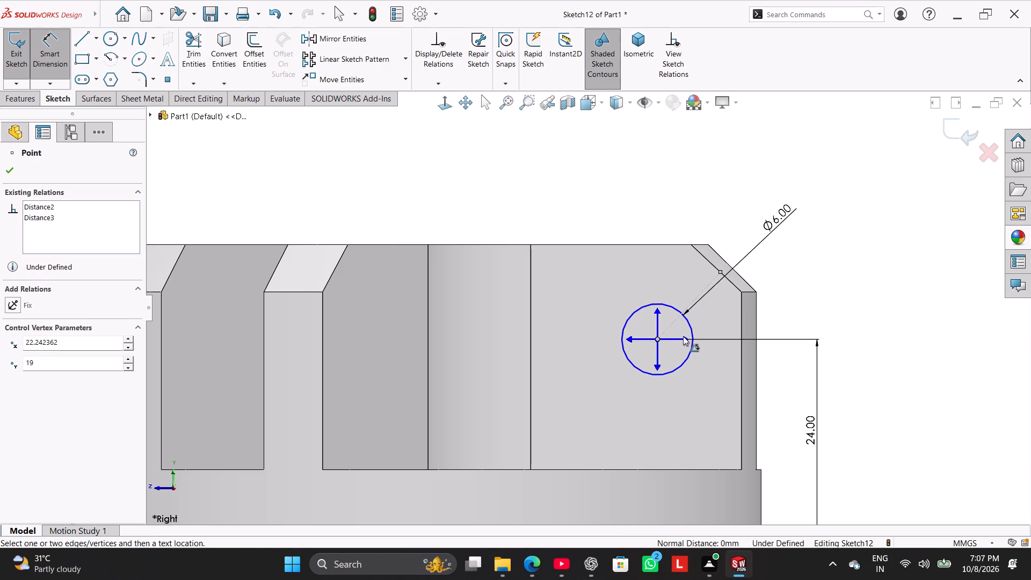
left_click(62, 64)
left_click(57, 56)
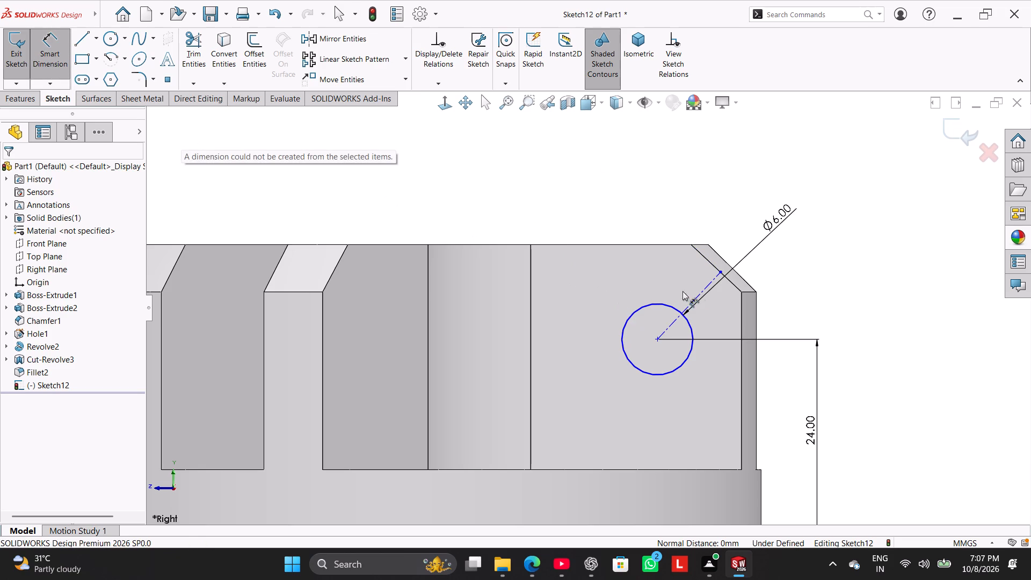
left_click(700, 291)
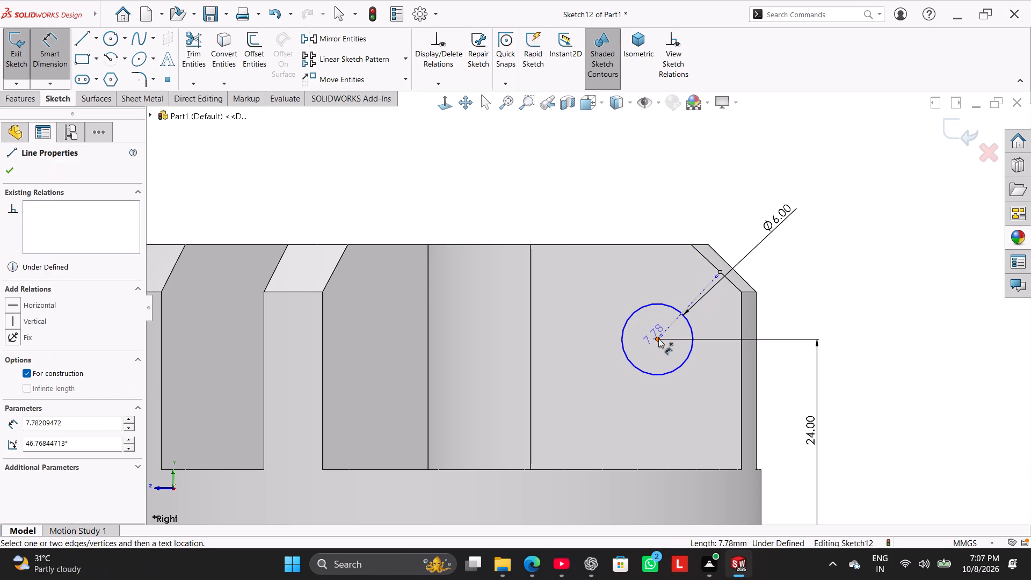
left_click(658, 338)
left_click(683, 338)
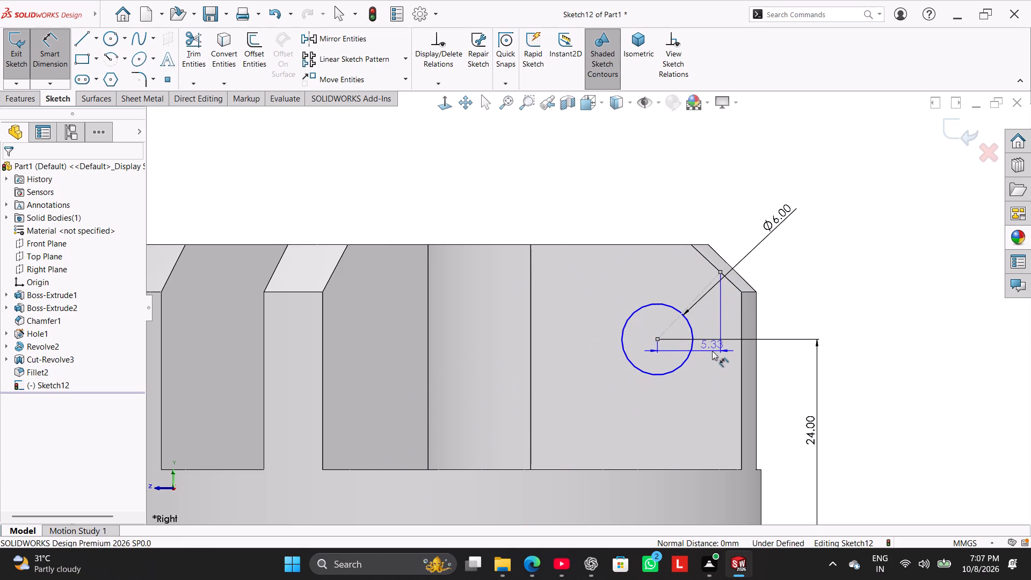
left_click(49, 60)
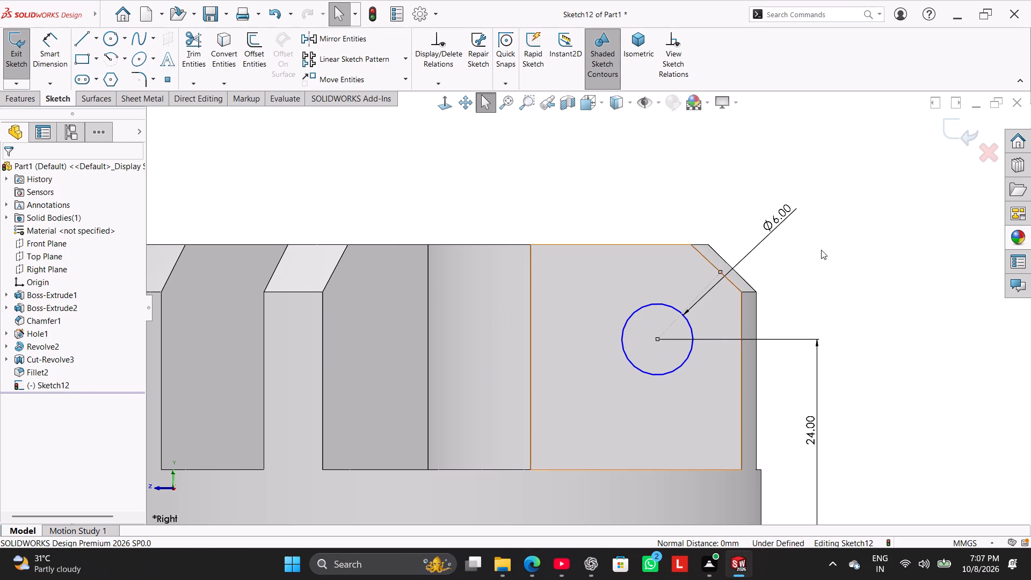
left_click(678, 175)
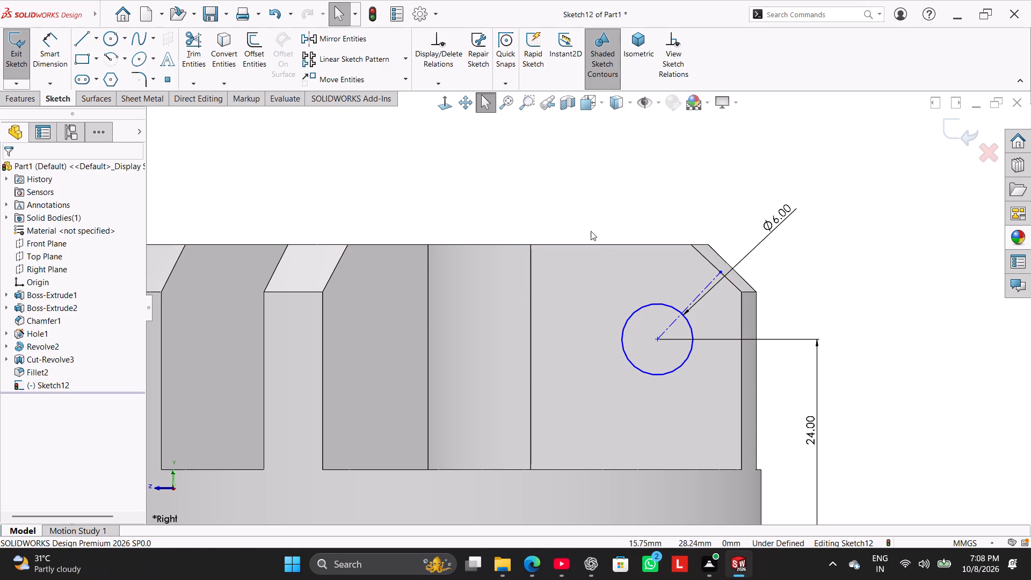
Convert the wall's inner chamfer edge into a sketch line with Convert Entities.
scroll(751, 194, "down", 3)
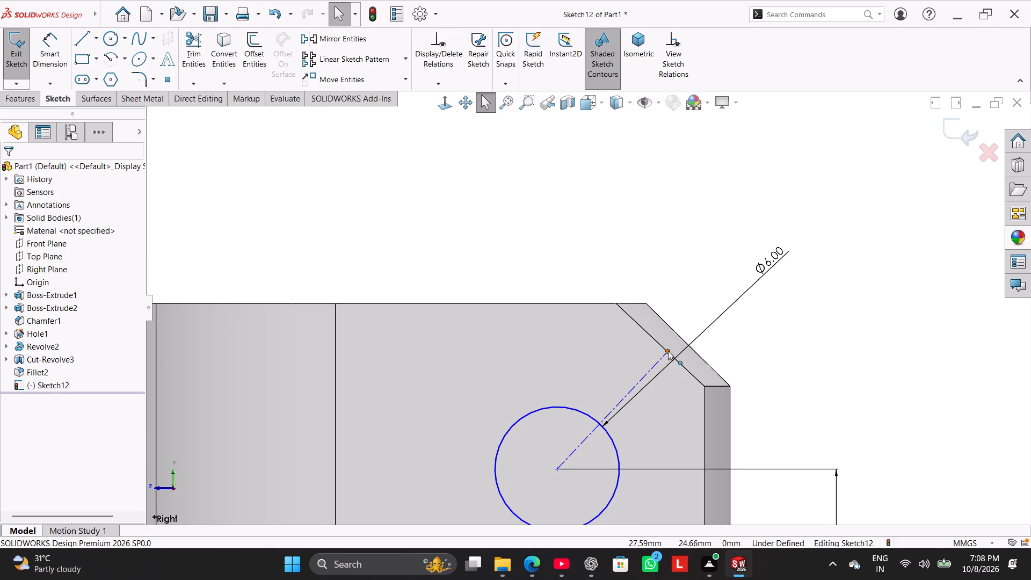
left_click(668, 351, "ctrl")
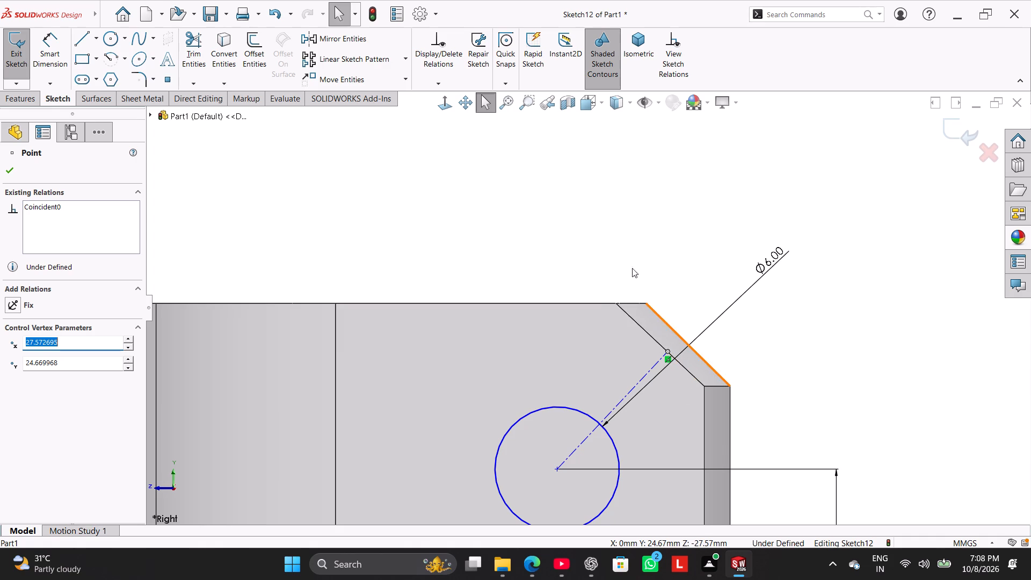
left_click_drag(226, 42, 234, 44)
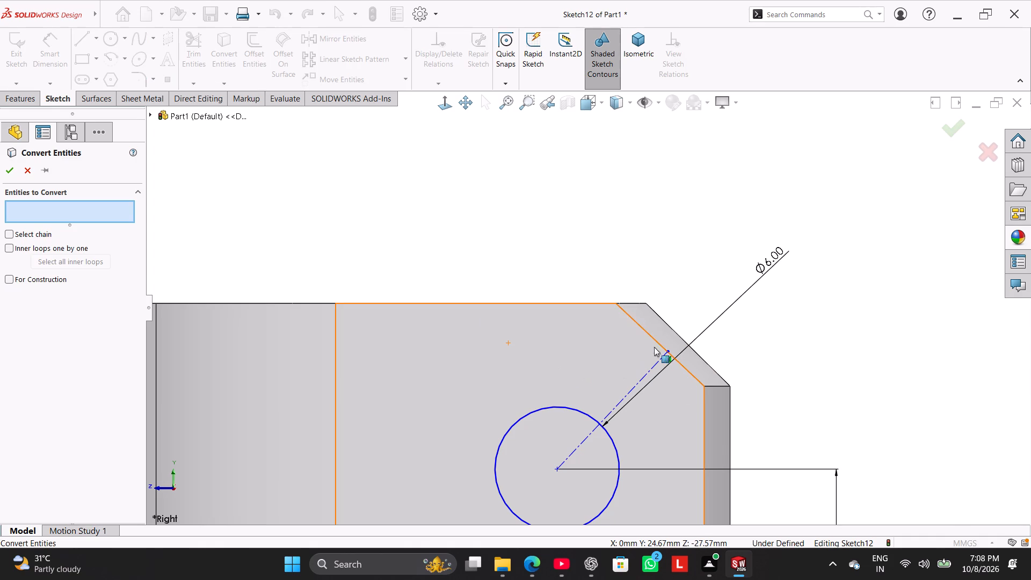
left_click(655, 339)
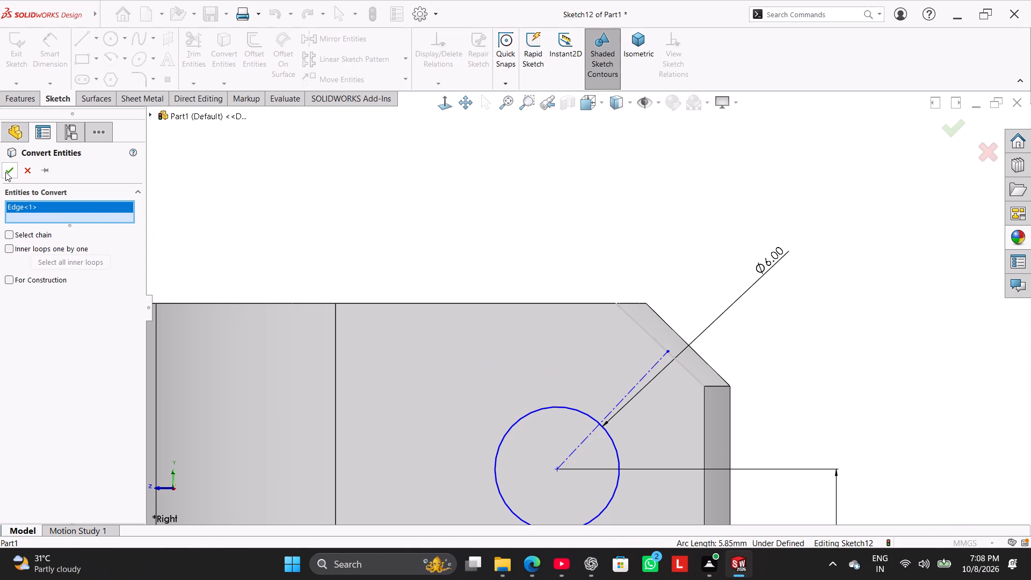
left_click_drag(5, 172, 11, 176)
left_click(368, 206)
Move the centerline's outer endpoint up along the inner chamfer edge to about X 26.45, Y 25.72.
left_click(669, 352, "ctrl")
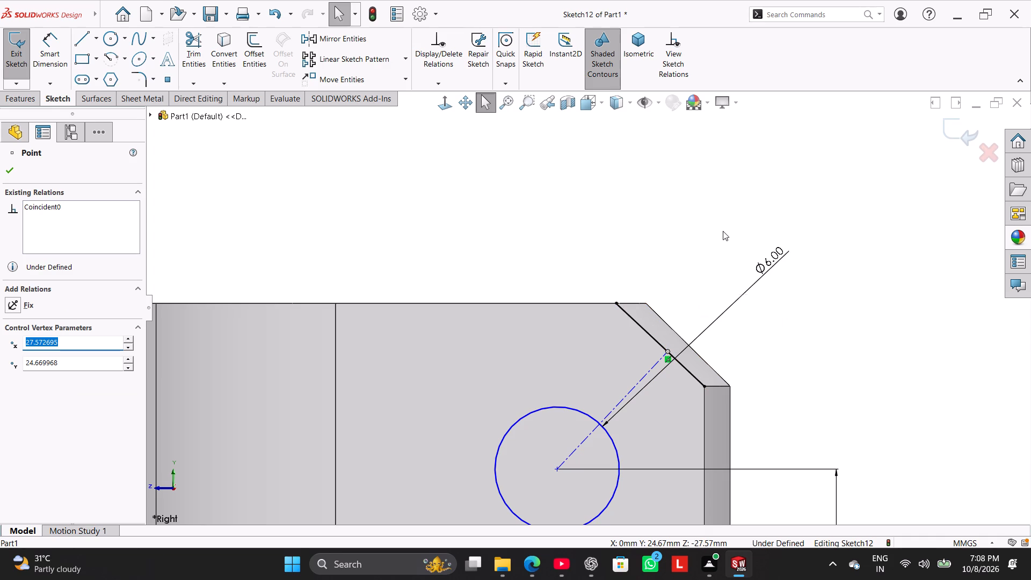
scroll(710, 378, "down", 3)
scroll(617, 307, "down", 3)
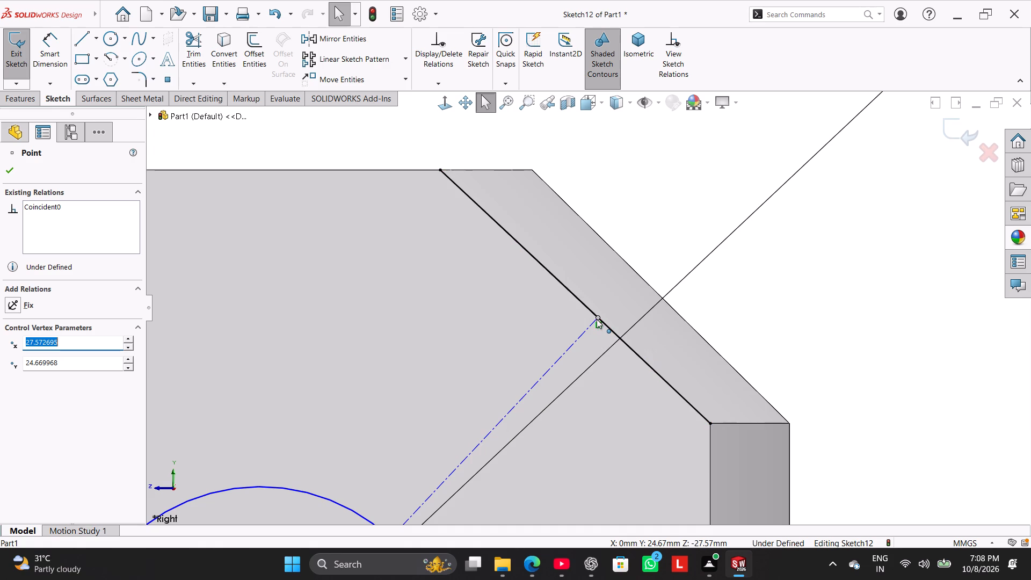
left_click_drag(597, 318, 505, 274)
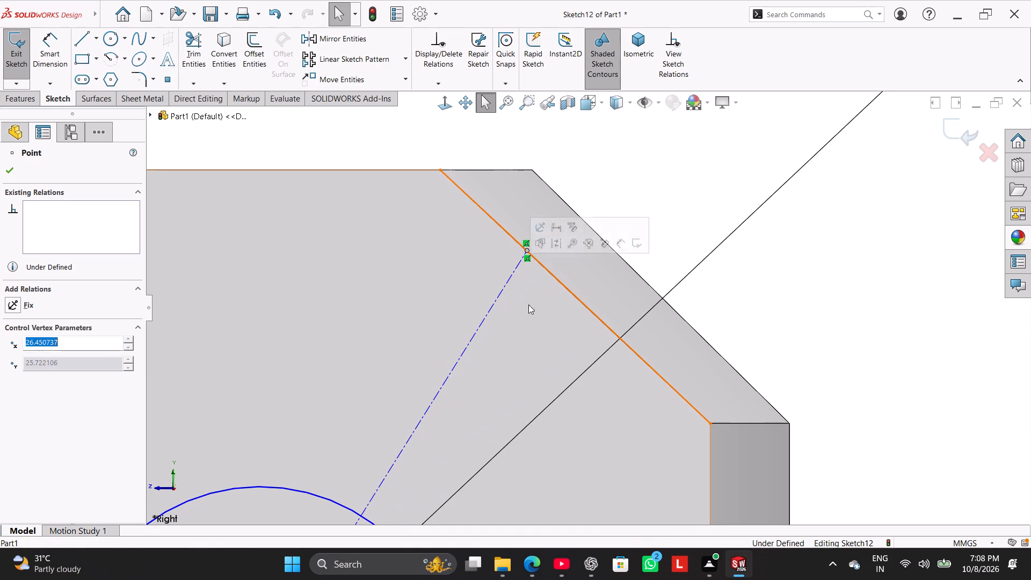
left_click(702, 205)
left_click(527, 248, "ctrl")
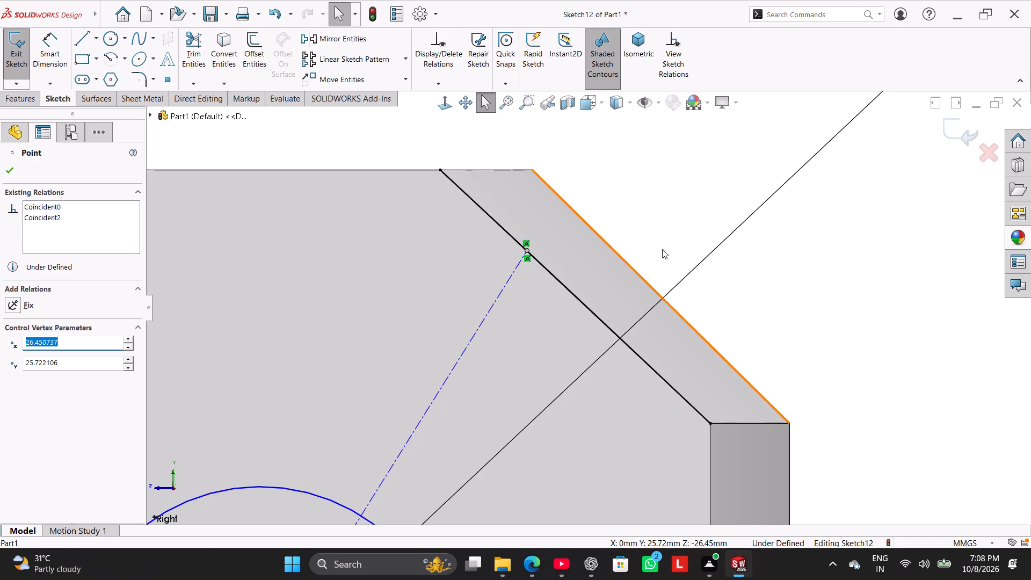
Examine the circle, centerline and converted line against the walls in 3D, ending square to the sketch plane.
scroll(667, 247, "up", 3)
left_click(706, 343)
scroll(660, 379, "up", 1)
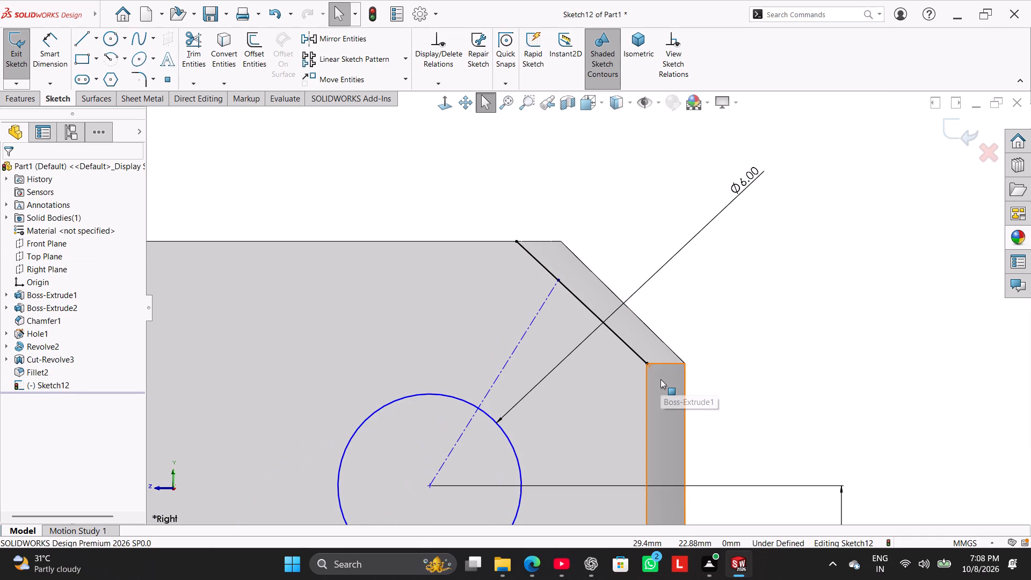
scroll(660, 379, "up", 1)
scroll(756, 319, "up", 1)
middle_click_drag(756, 319, 717, 383)
scroll(717, 383, "up", 5)
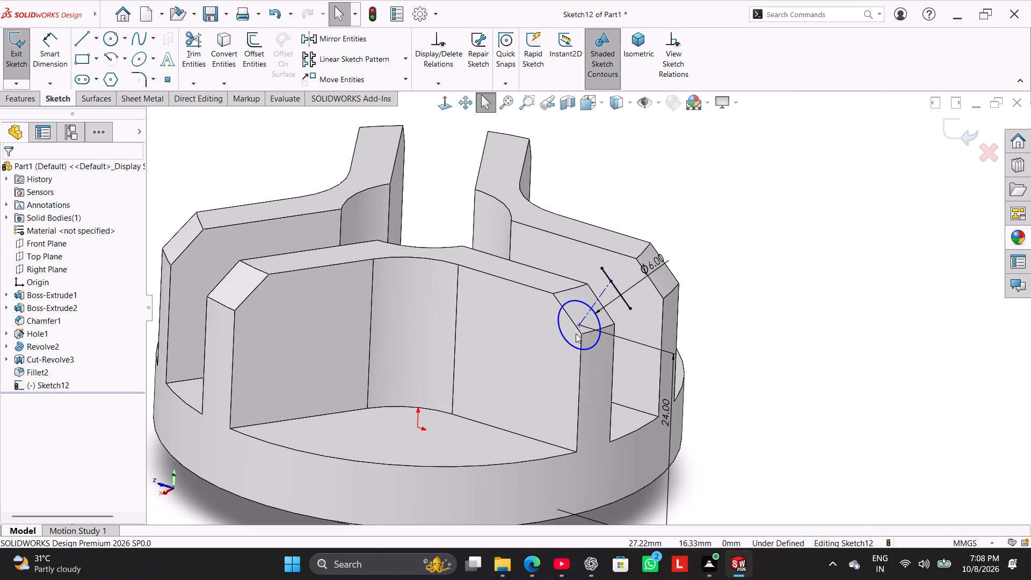
left_click(438, 104)
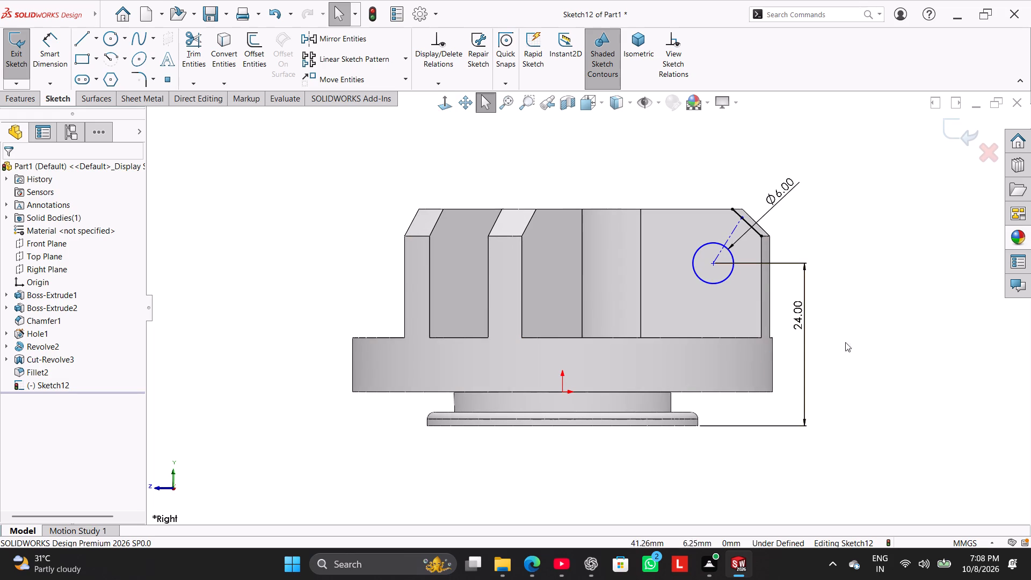
left_click(858, 310)
Delete the centerline between the circle's centre and the inner chamfer edge.
scroll(833, 240, "down", 3)
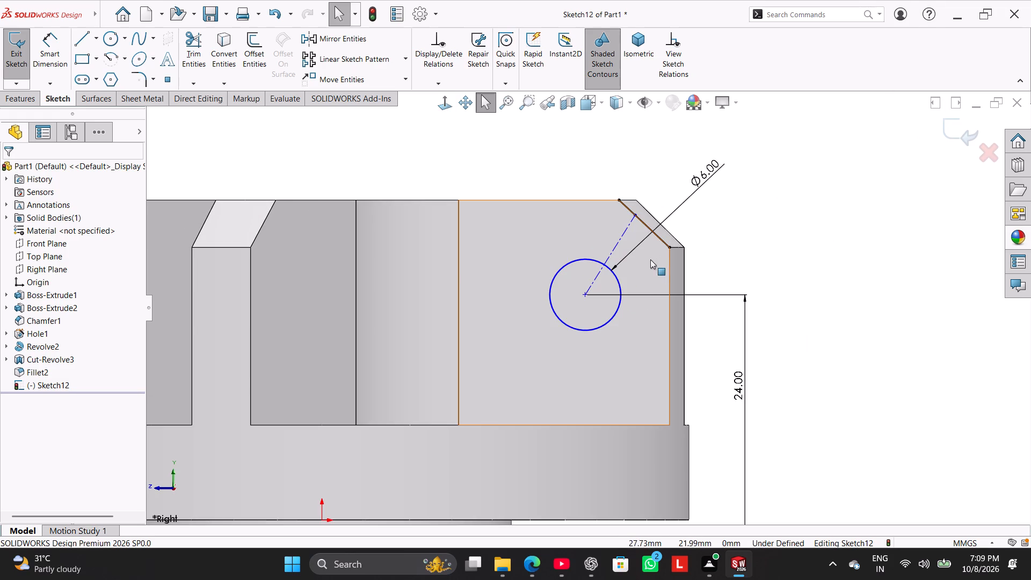
right_click(622, 238)
left_click(676, 394)
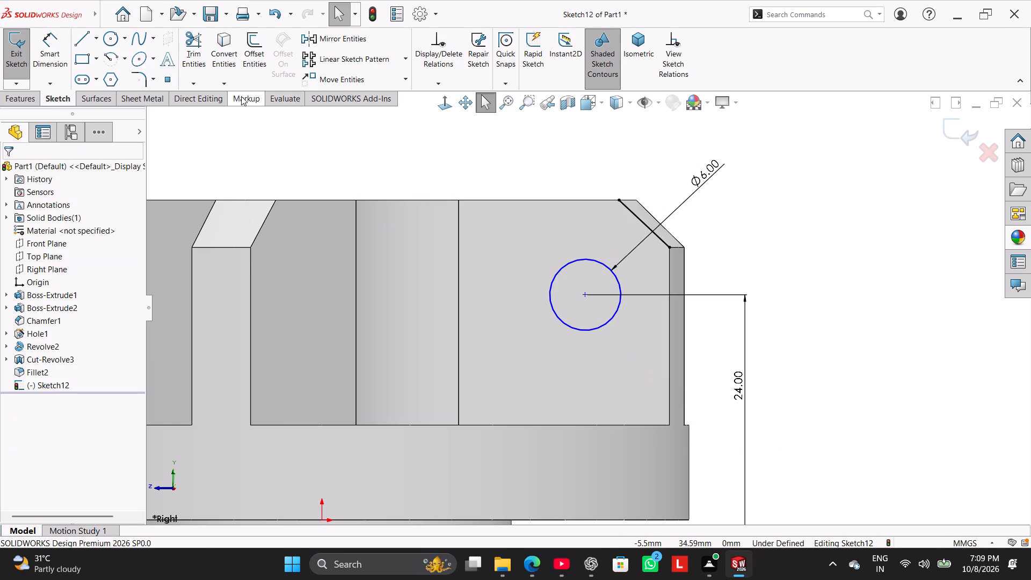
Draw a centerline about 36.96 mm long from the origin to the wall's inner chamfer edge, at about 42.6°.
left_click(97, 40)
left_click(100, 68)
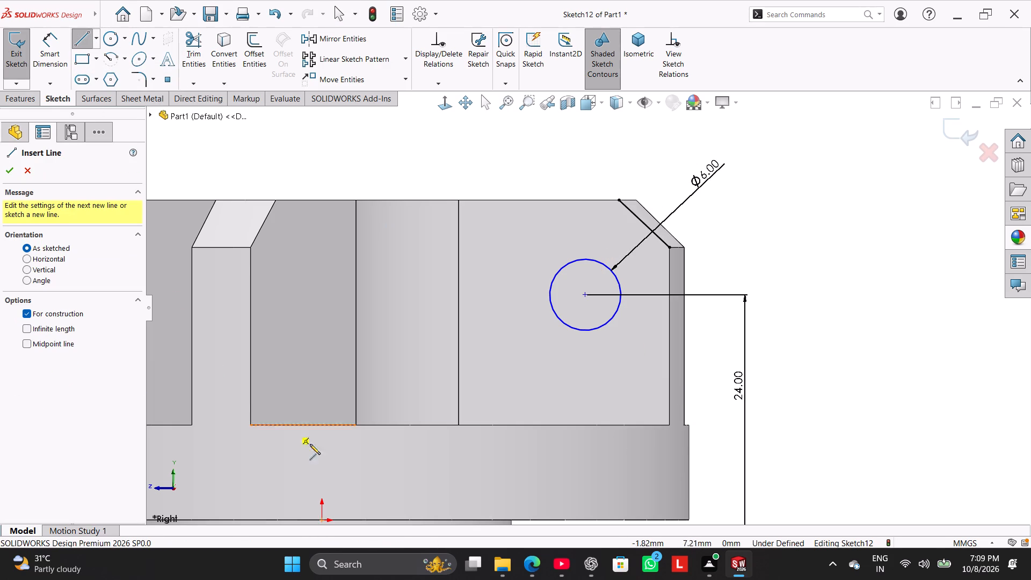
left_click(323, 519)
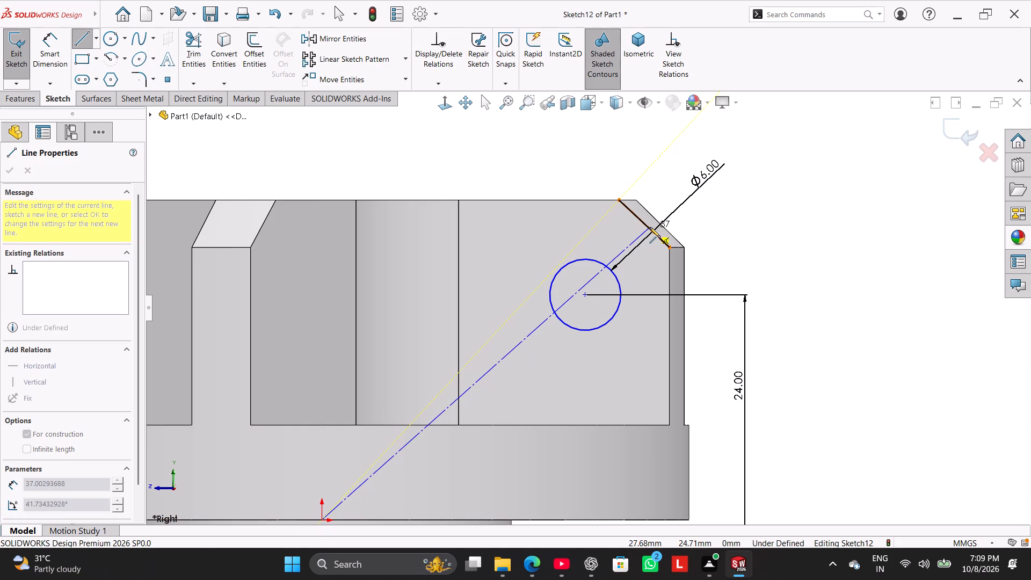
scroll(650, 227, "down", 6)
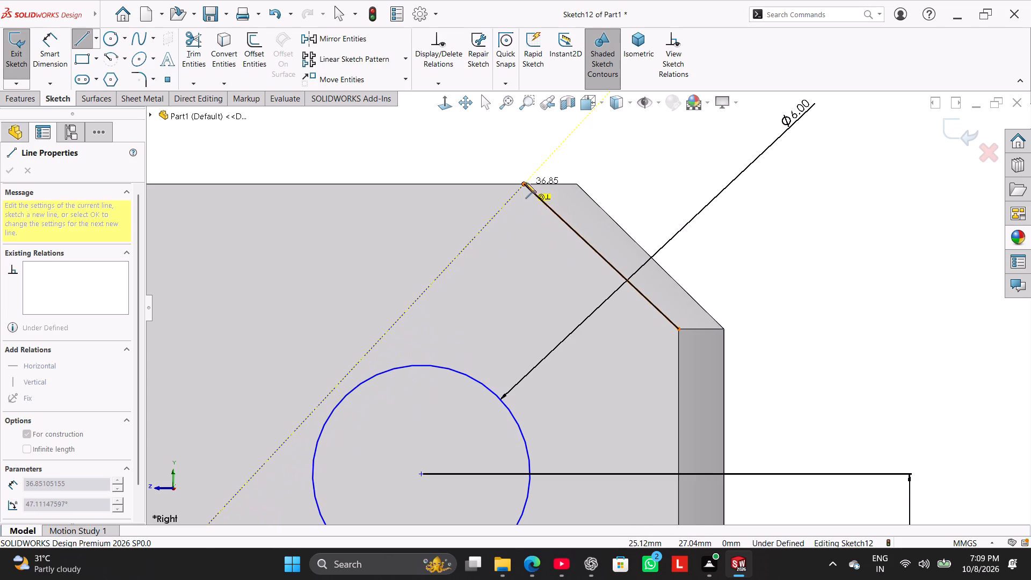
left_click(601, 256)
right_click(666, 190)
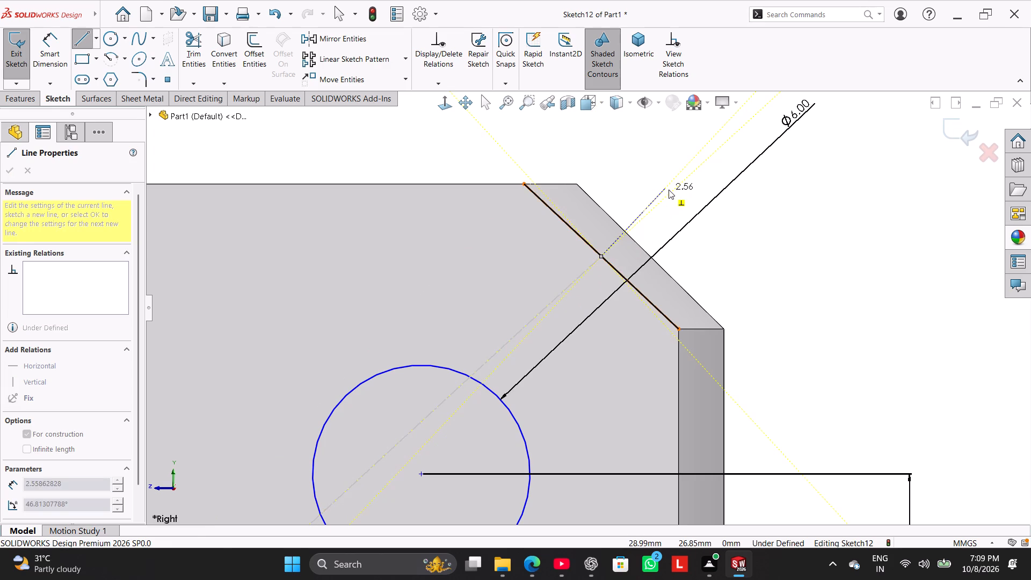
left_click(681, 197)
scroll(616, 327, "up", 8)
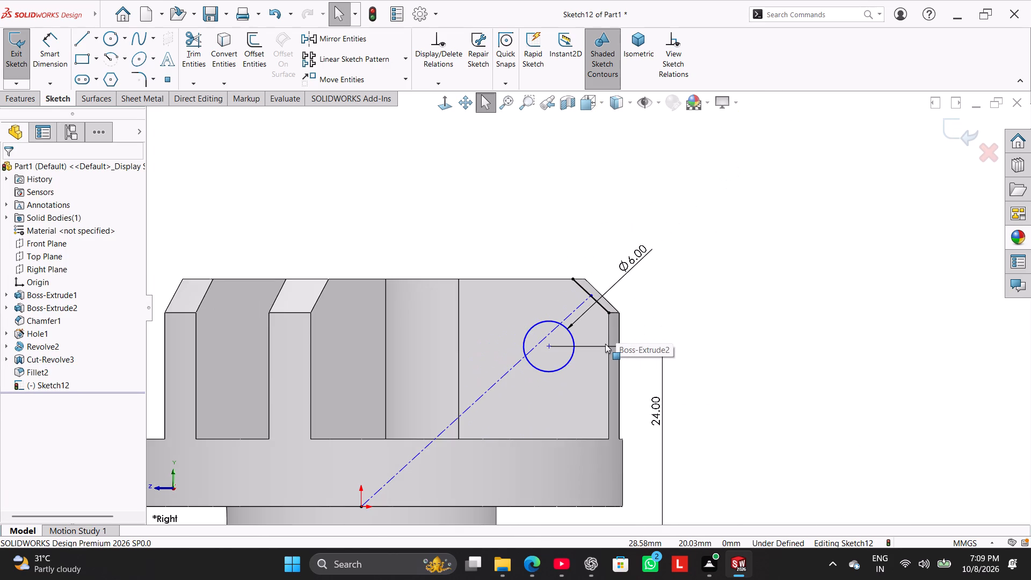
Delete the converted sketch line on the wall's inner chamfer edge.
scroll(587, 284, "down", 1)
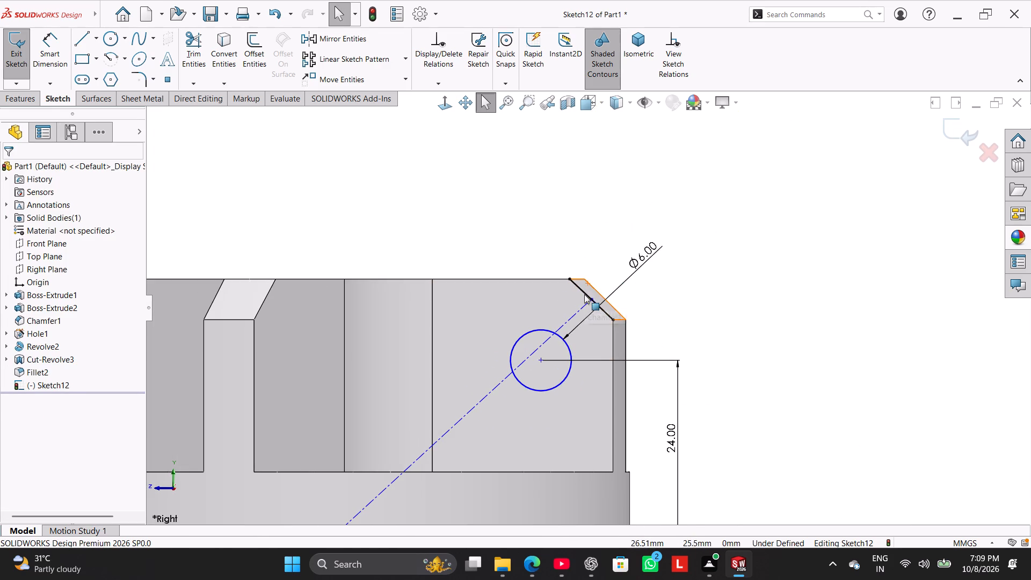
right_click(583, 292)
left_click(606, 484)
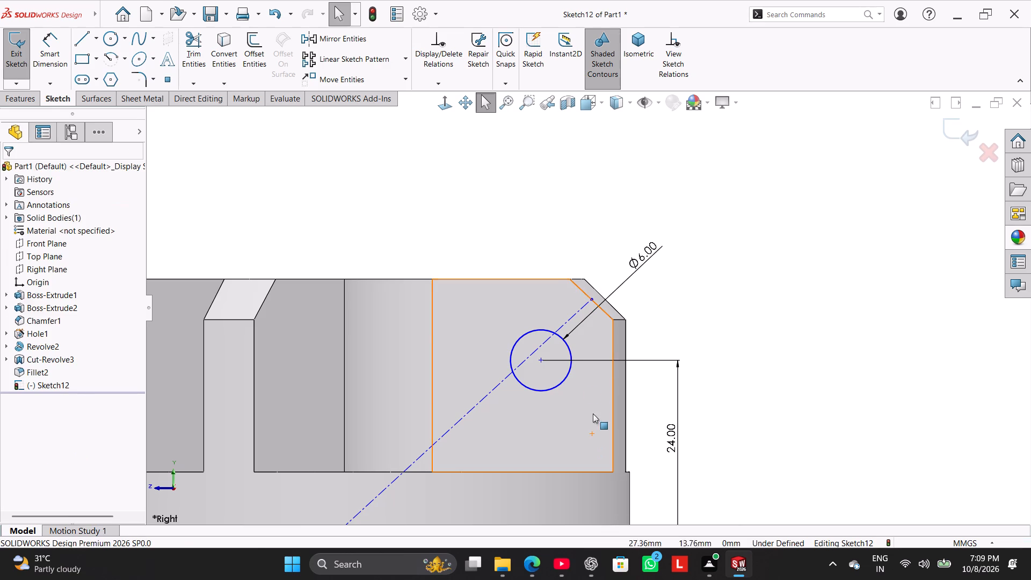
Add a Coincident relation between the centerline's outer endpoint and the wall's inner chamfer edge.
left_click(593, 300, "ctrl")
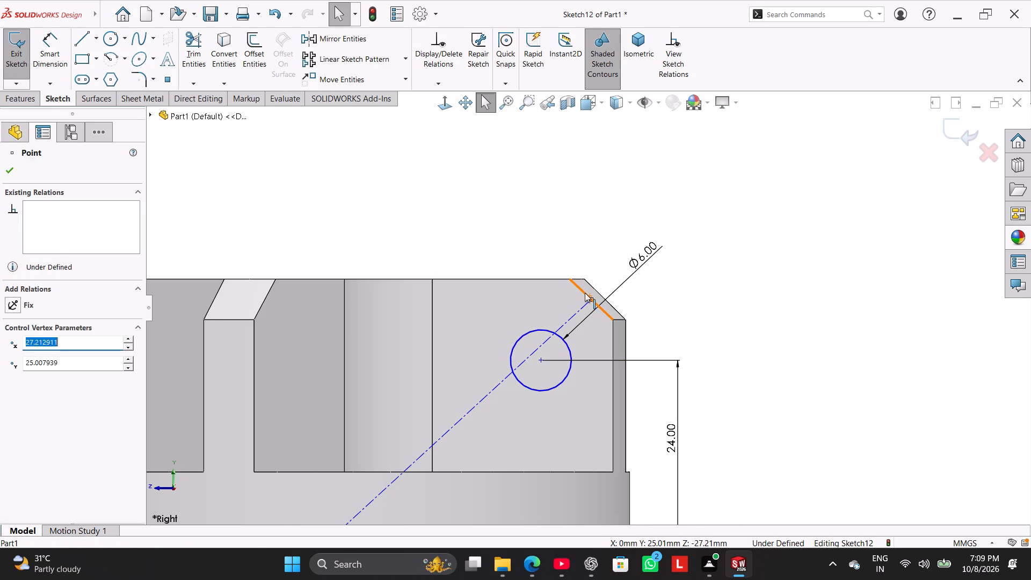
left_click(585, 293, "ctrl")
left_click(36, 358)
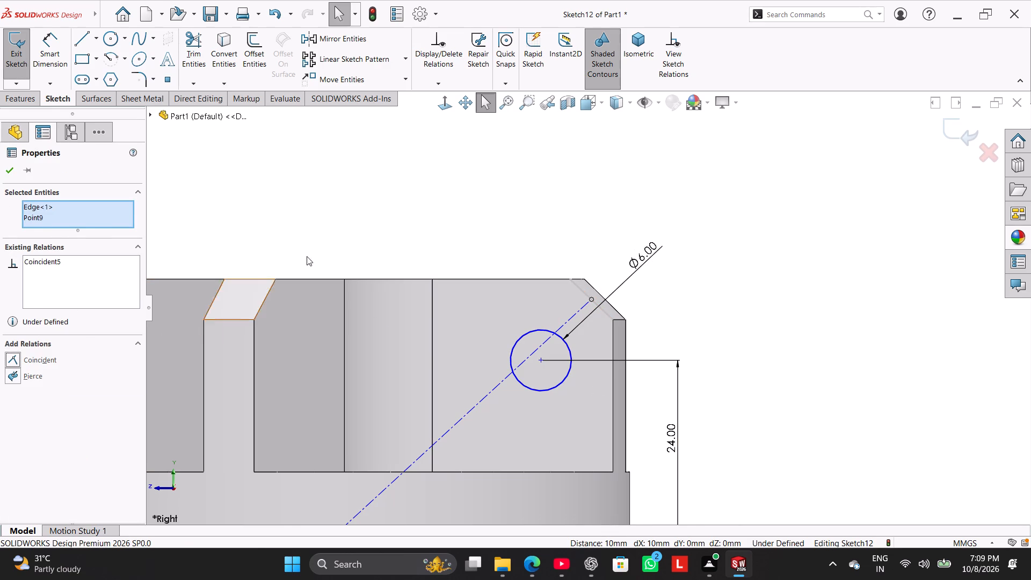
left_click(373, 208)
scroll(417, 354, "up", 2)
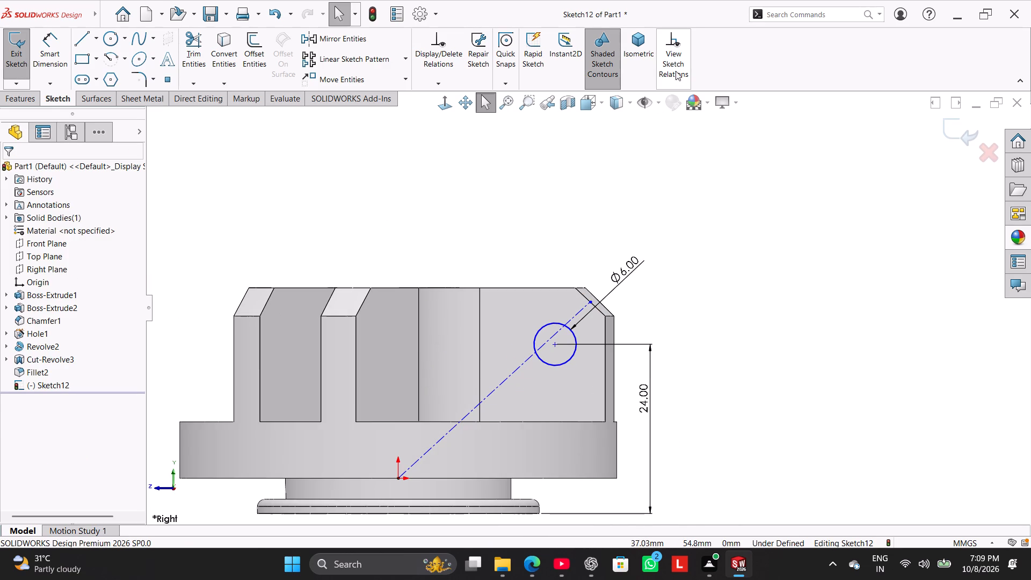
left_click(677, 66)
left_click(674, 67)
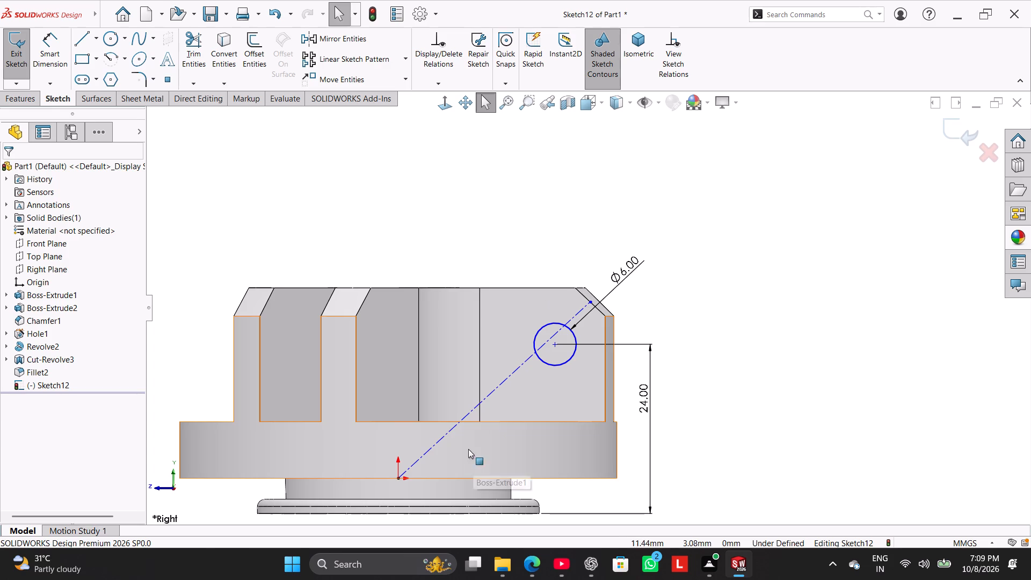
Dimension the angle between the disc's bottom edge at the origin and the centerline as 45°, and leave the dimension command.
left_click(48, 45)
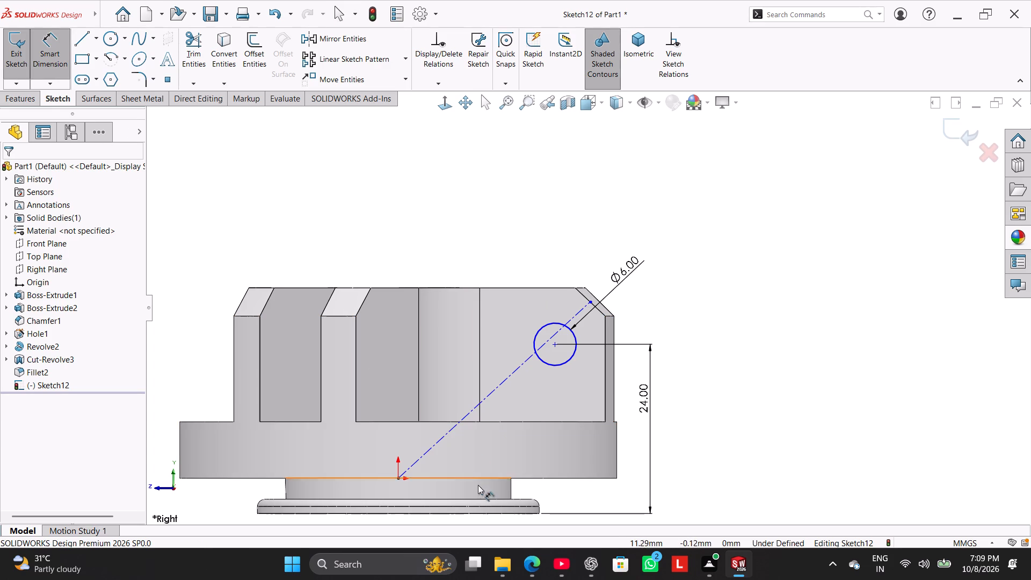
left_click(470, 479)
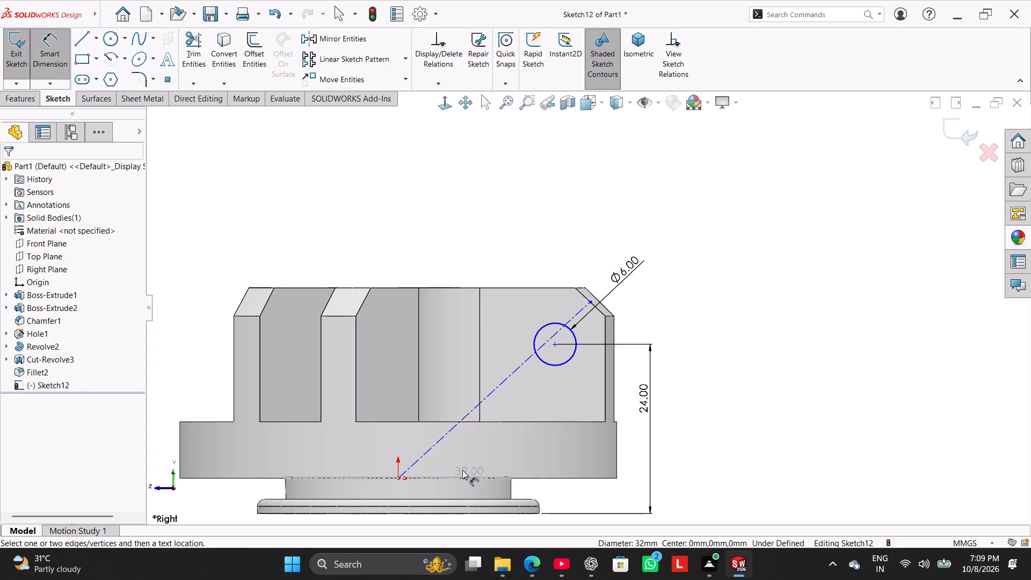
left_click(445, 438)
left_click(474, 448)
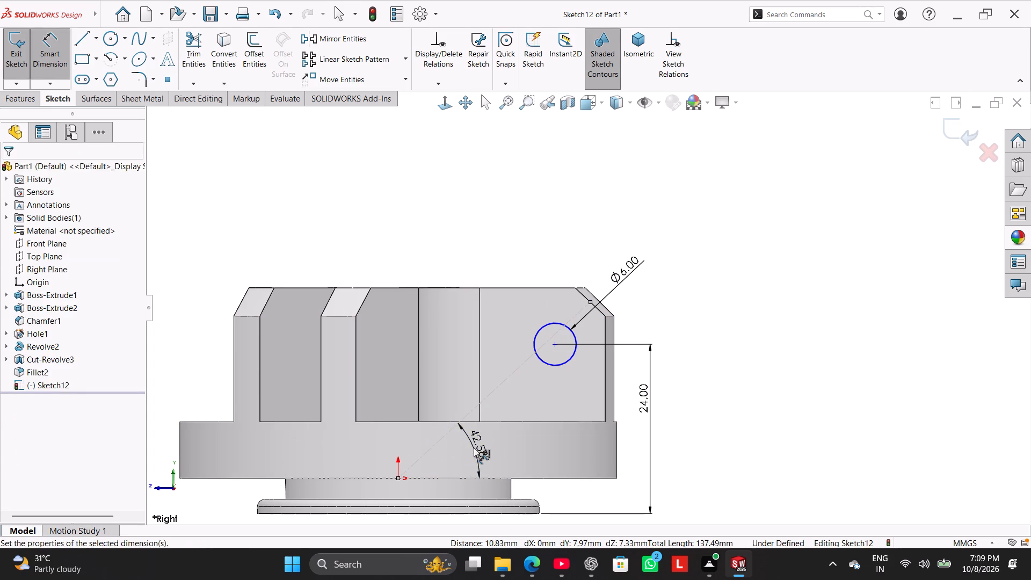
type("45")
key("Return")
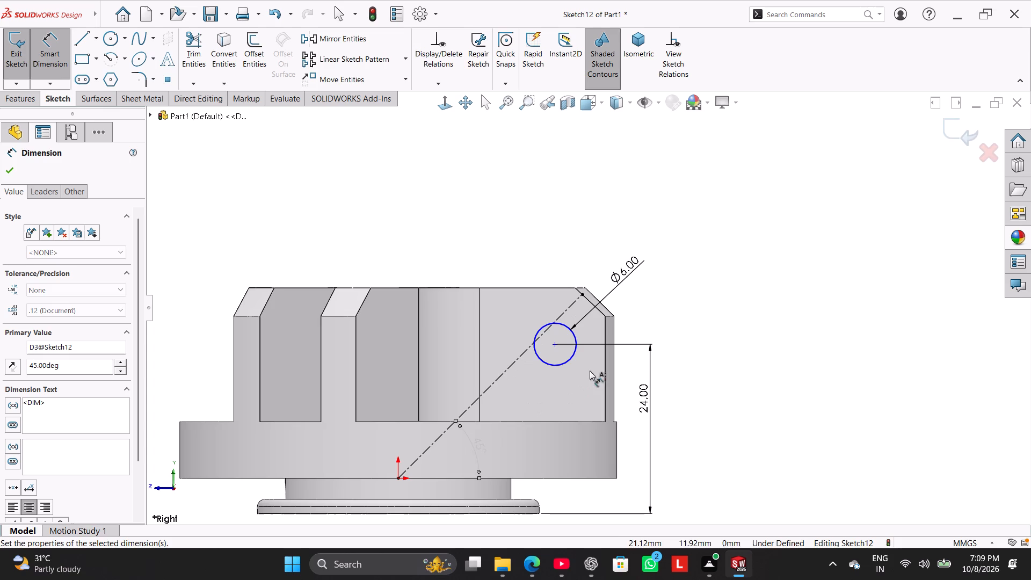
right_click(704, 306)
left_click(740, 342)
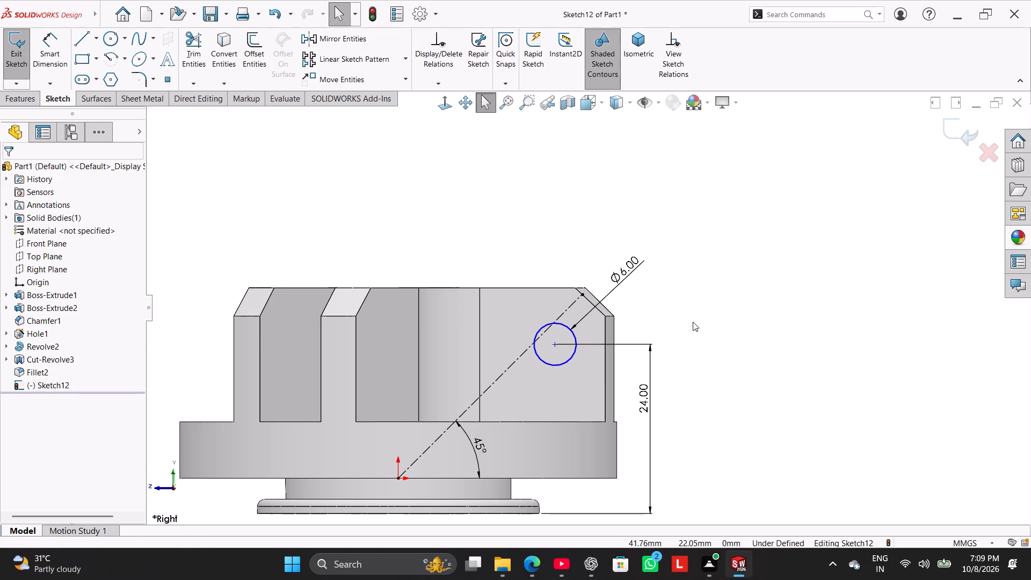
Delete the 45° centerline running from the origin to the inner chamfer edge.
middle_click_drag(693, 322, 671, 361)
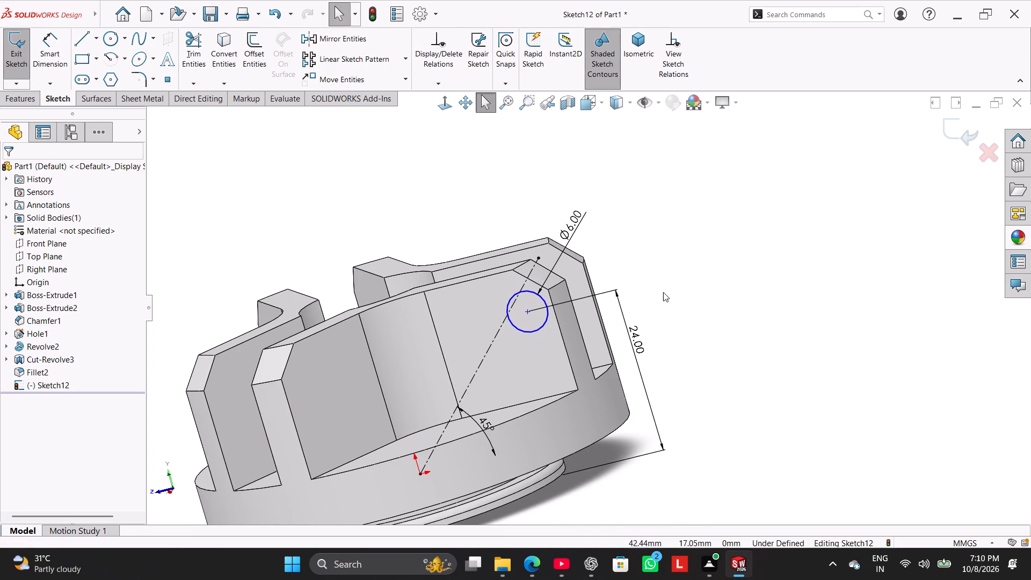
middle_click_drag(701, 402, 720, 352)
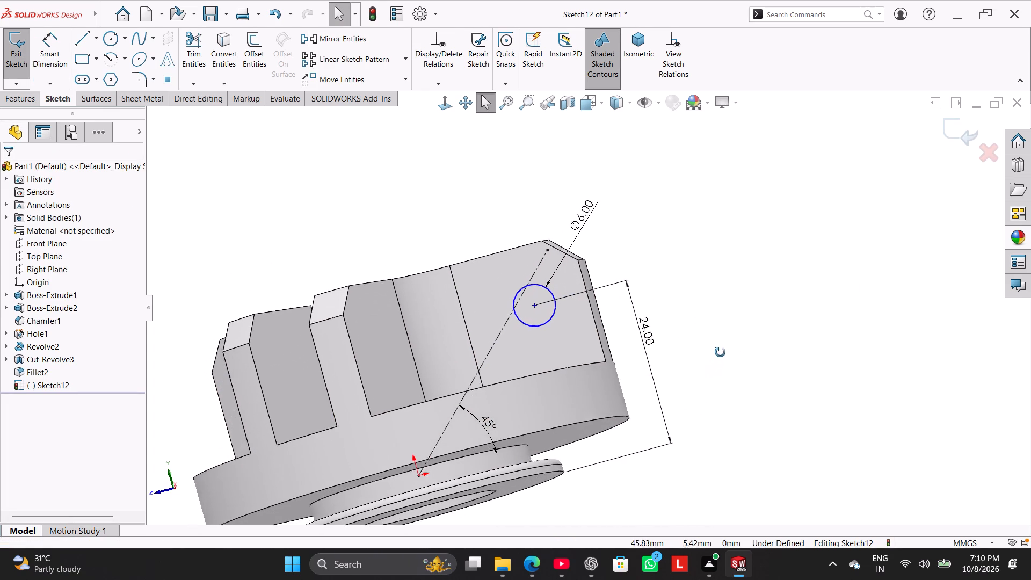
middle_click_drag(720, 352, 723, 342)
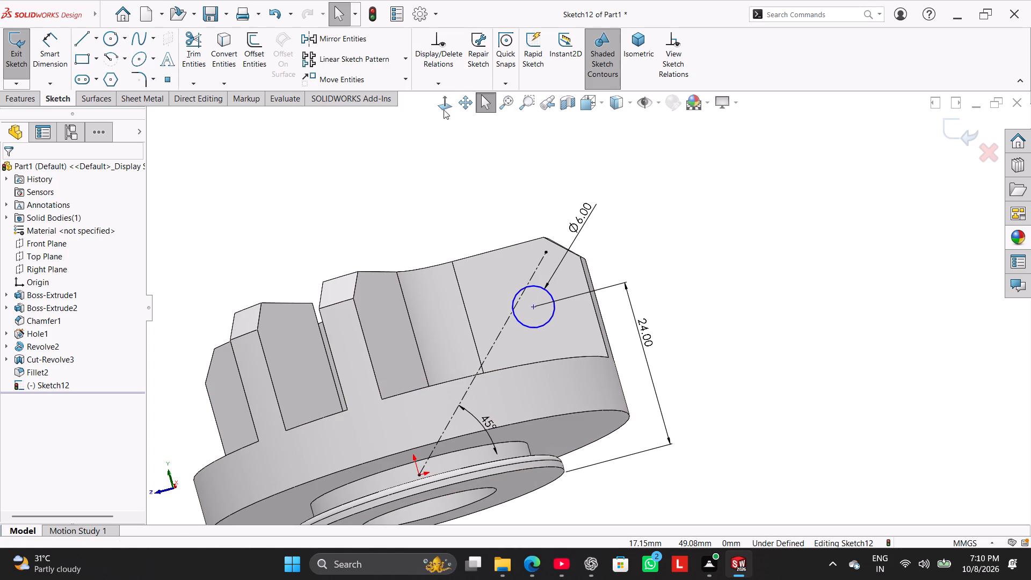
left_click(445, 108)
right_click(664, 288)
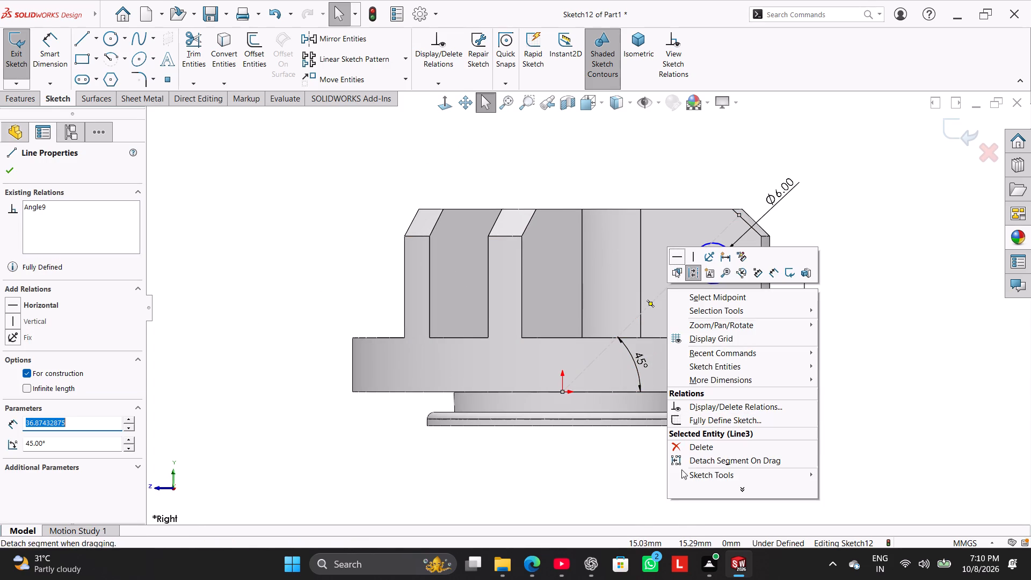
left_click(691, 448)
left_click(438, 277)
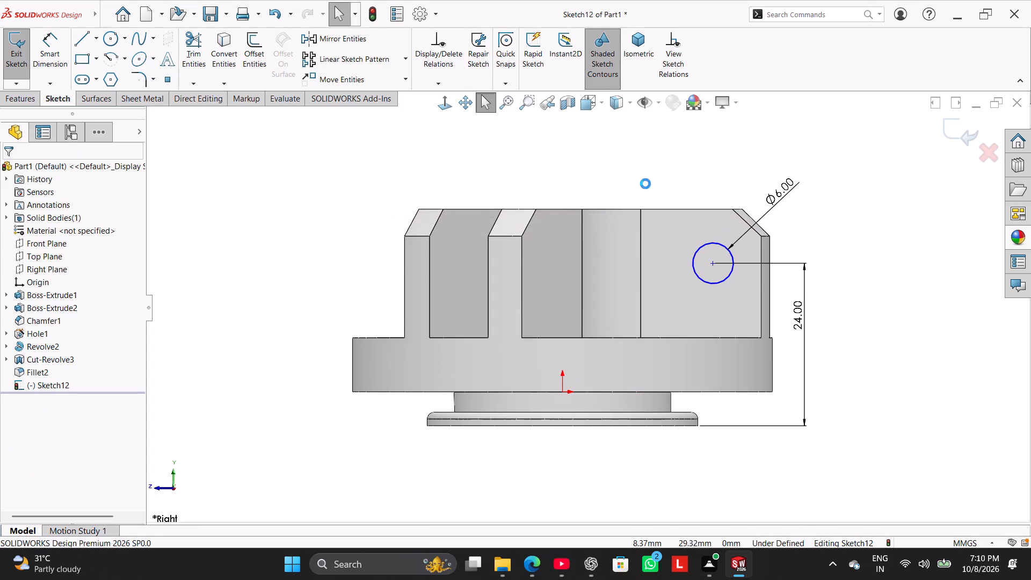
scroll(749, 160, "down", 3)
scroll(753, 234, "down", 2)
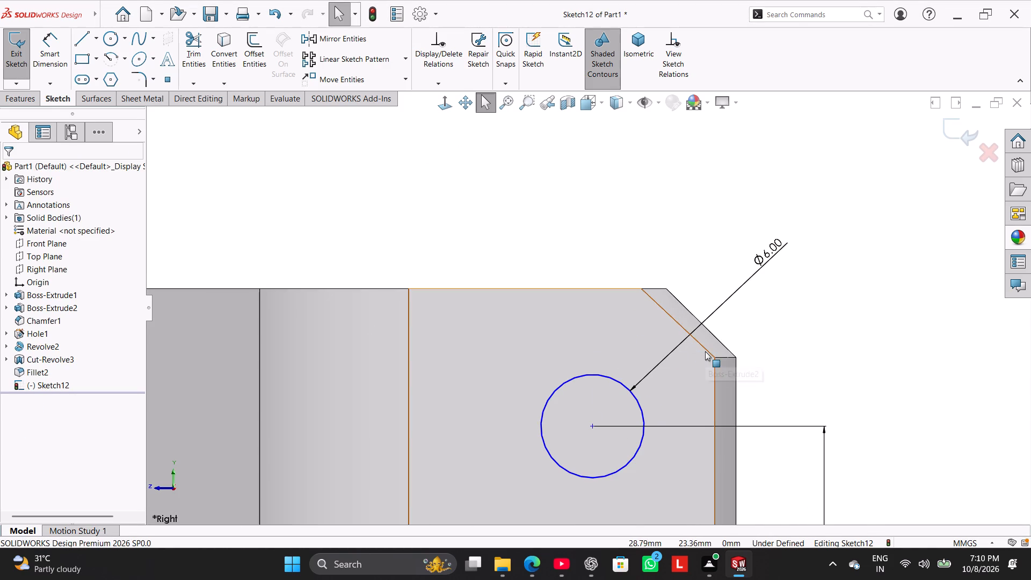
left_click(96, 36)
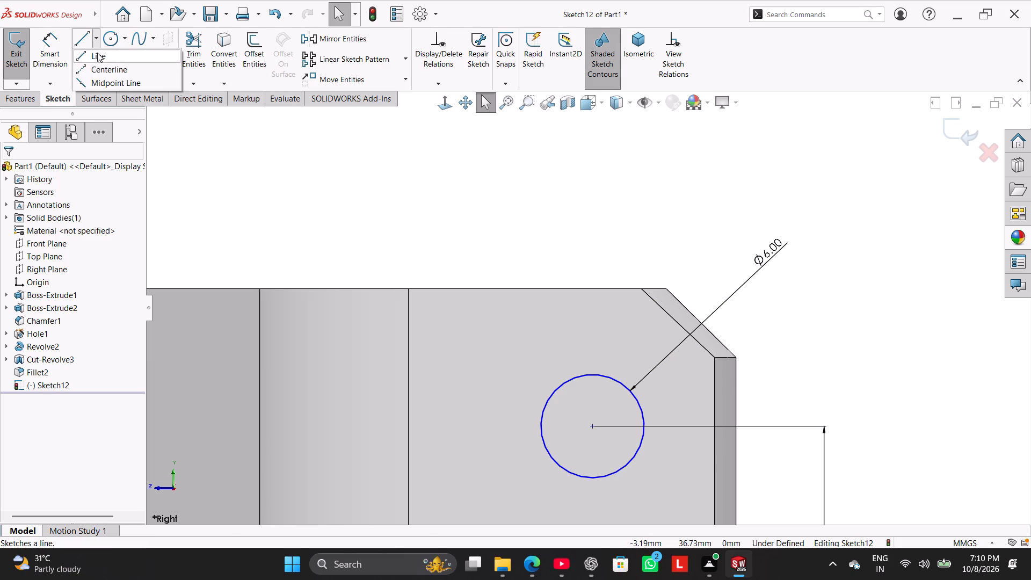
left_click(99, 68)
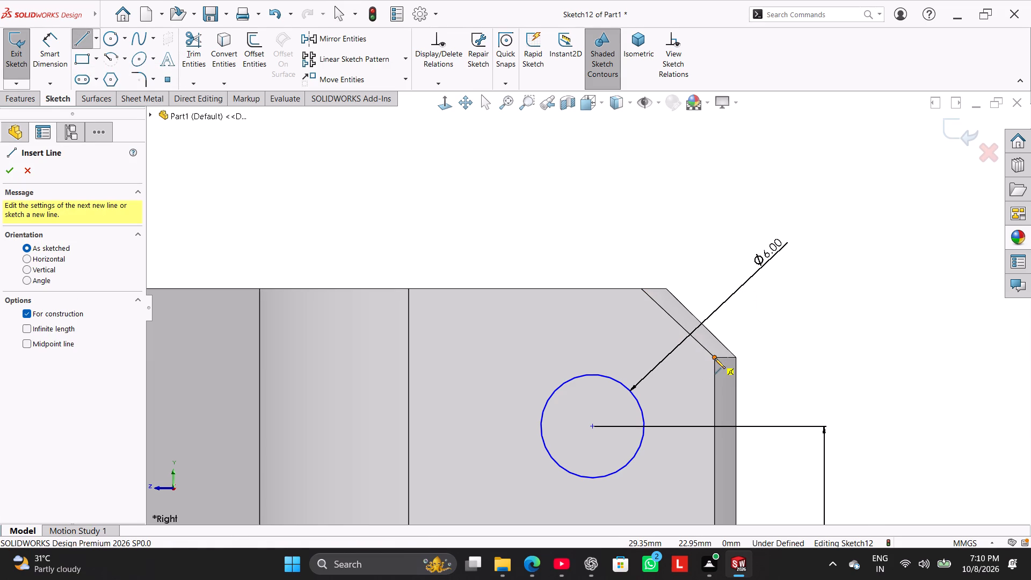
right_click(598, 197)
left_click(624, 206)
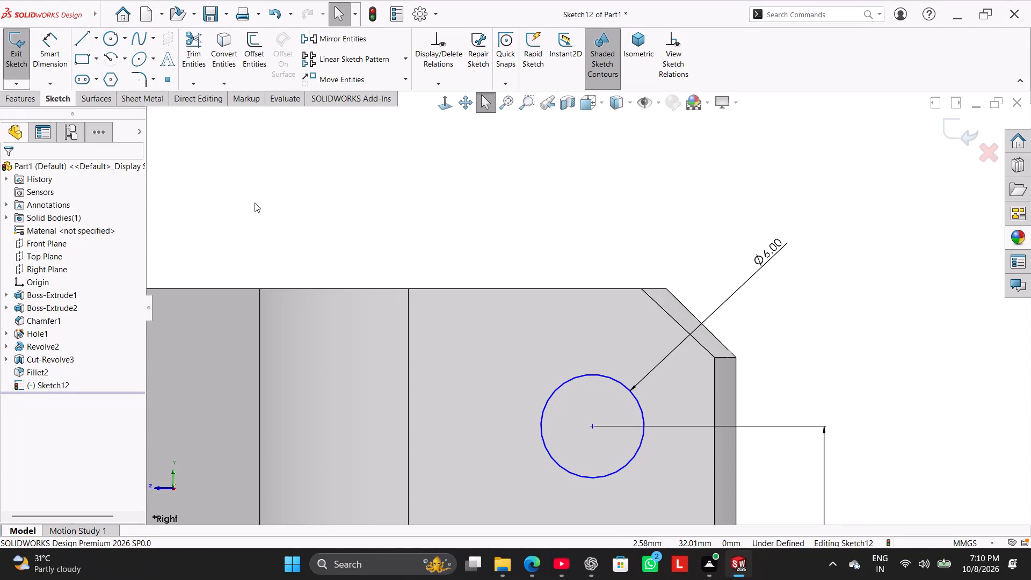
Examine the 6 mm circle's placement relative to the chamfered wall in 3D and square to the sketch plane.
middle_click_drag(638, 260, 596, 378)
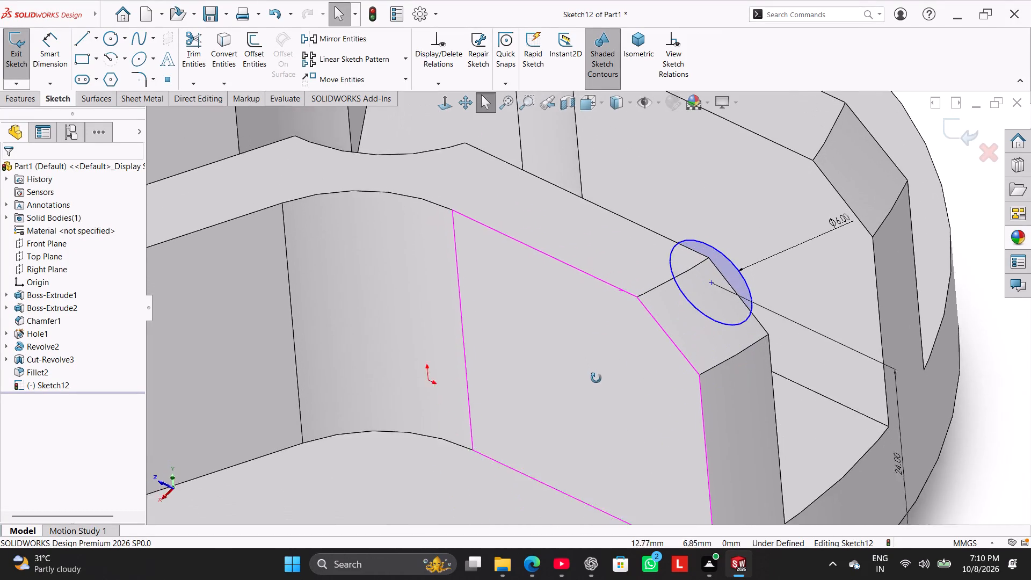
middle_click_drag(596, 378, 573, 359)
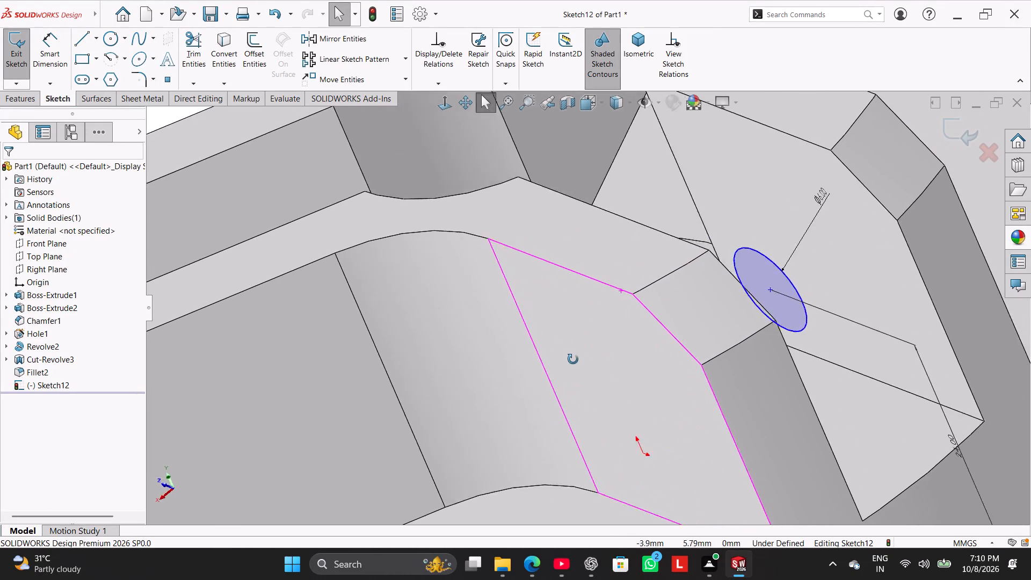
middle_click_drag(573, 359, 604, 341)
scroll(604, 350, "up", 3)
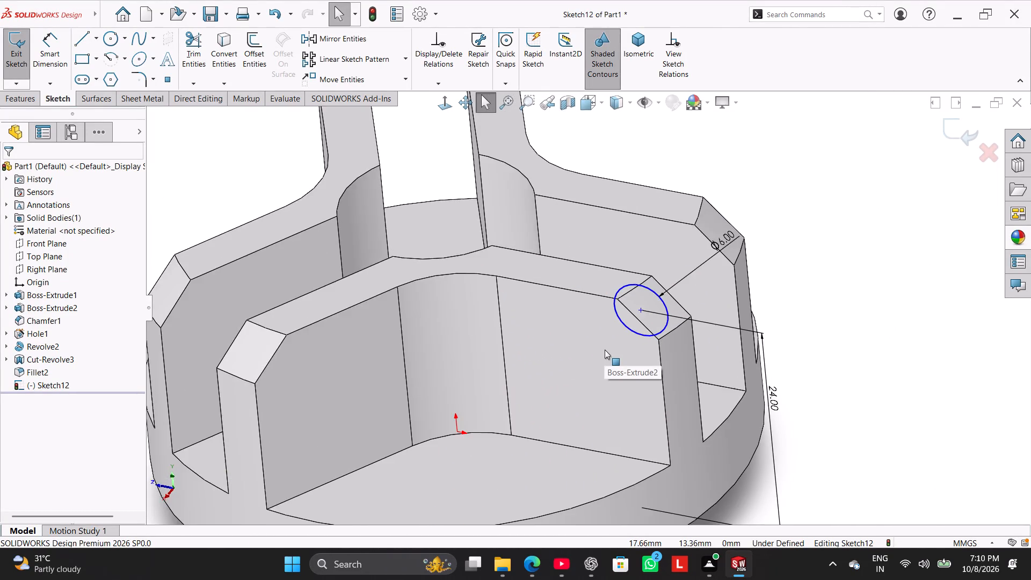
scroll(605, 350, "up", 2)
middle_click_drag(777, 288, 758, 331)
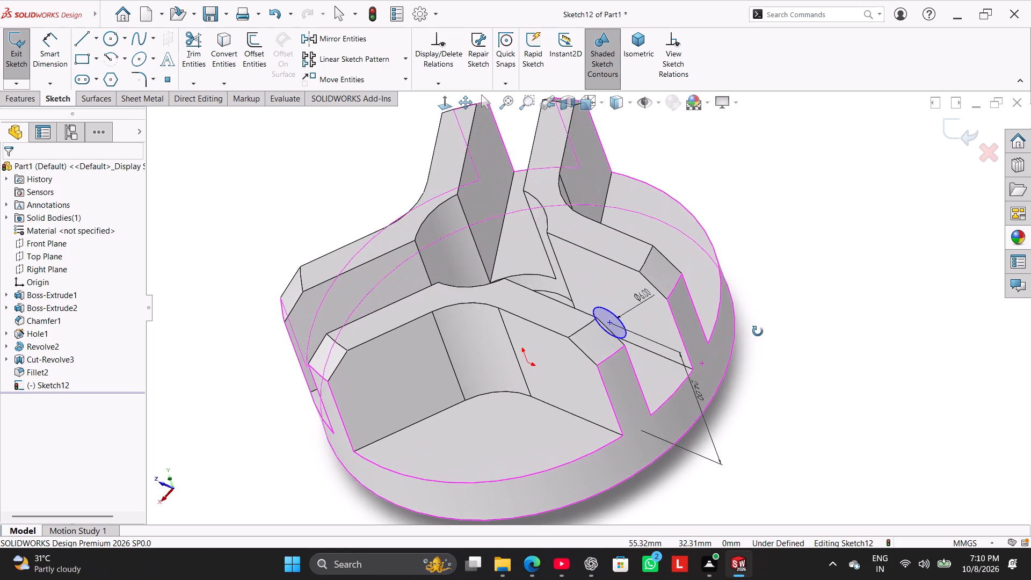
middle_click_drag(758, 331, 718, 355)
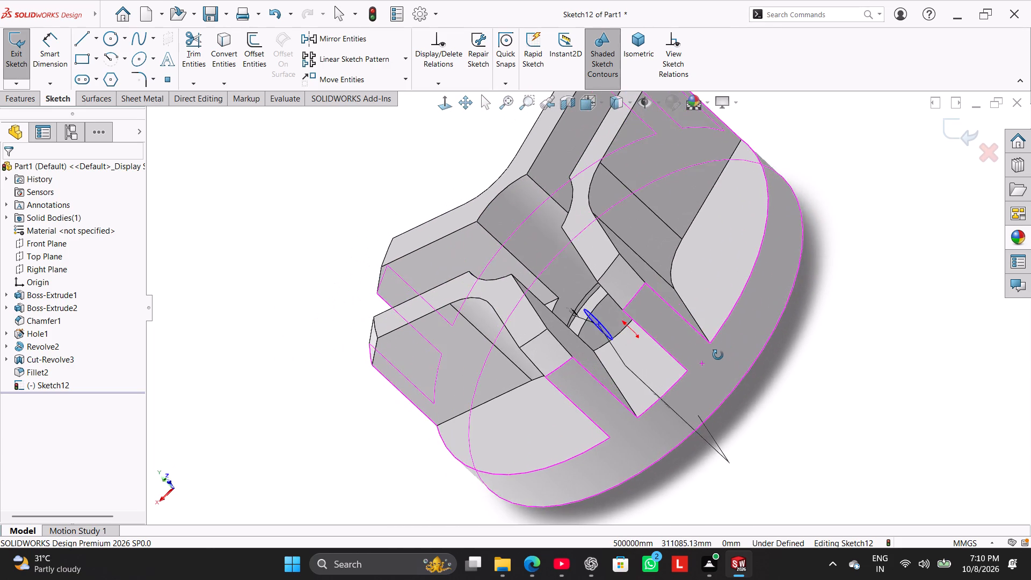
middle_click_drag(718, 355, 790, 253)
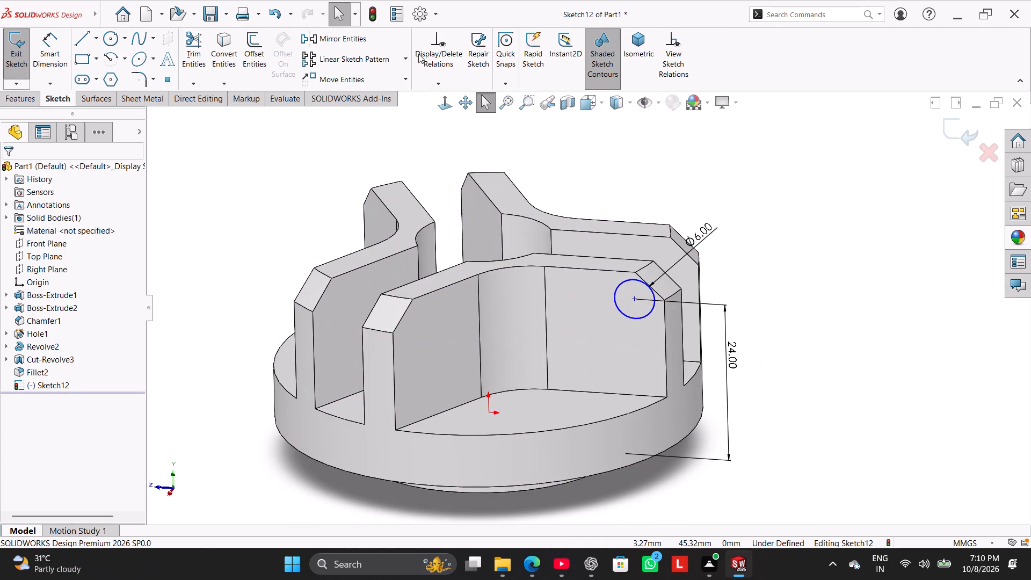
left_click(442, 100)
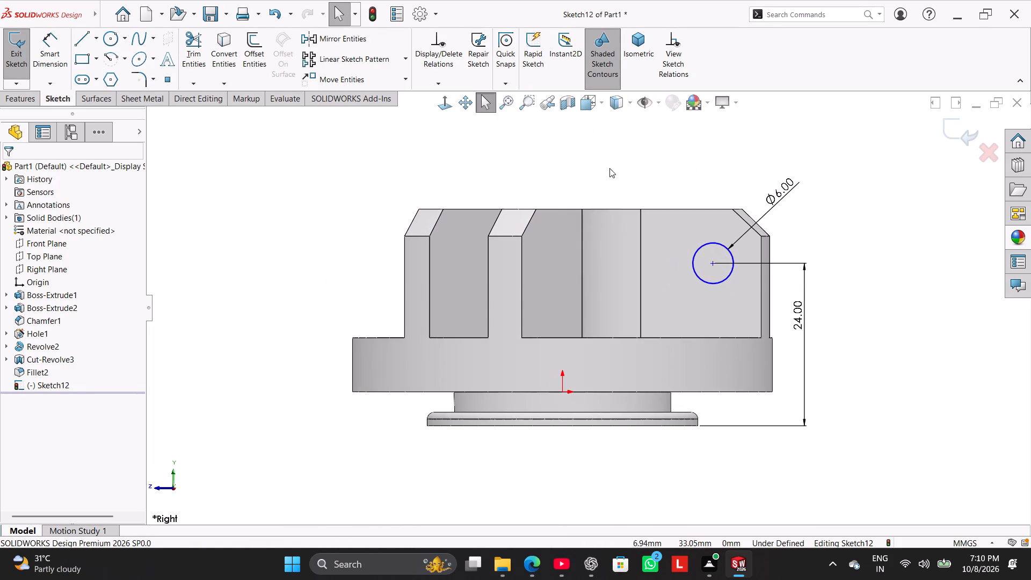
left_click(609, 168)
Exit the circle sketch and delete the Chamfer1 feature from the walls' top corners.
right_click(44, 317)
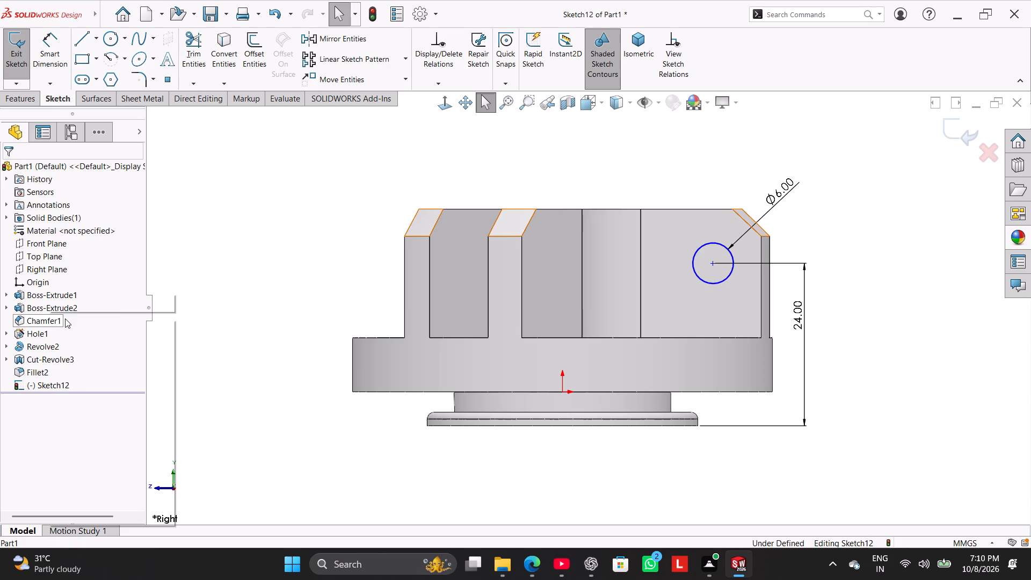
left_click(216, 251)
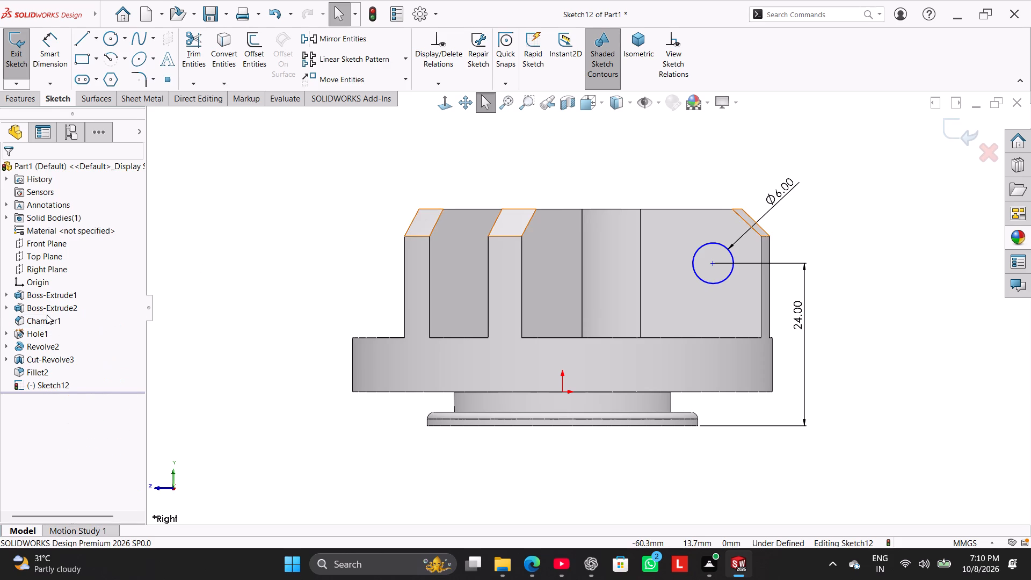
right_click(50, 317)
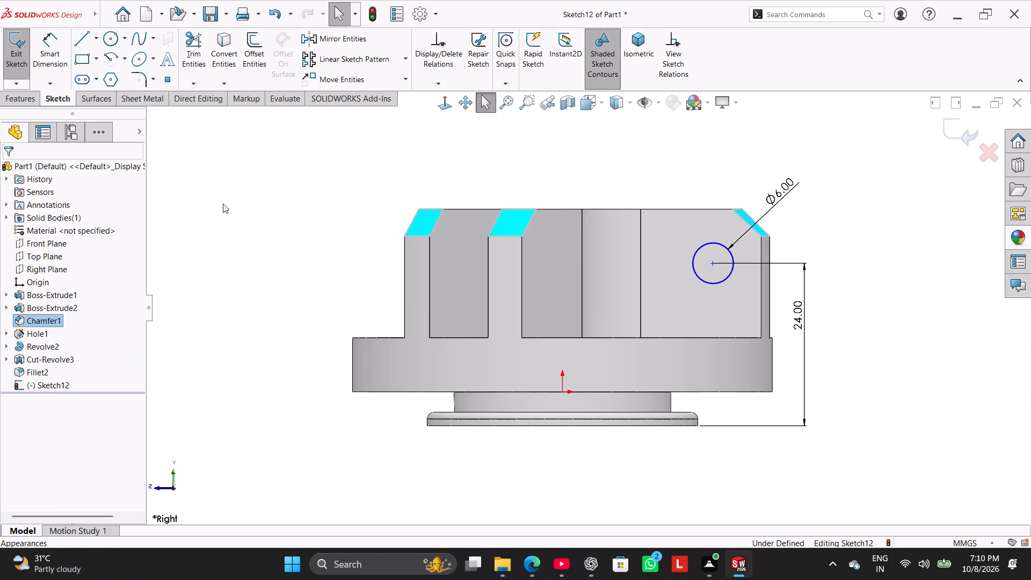
left_click(223, 204)
left_click(14, 46)
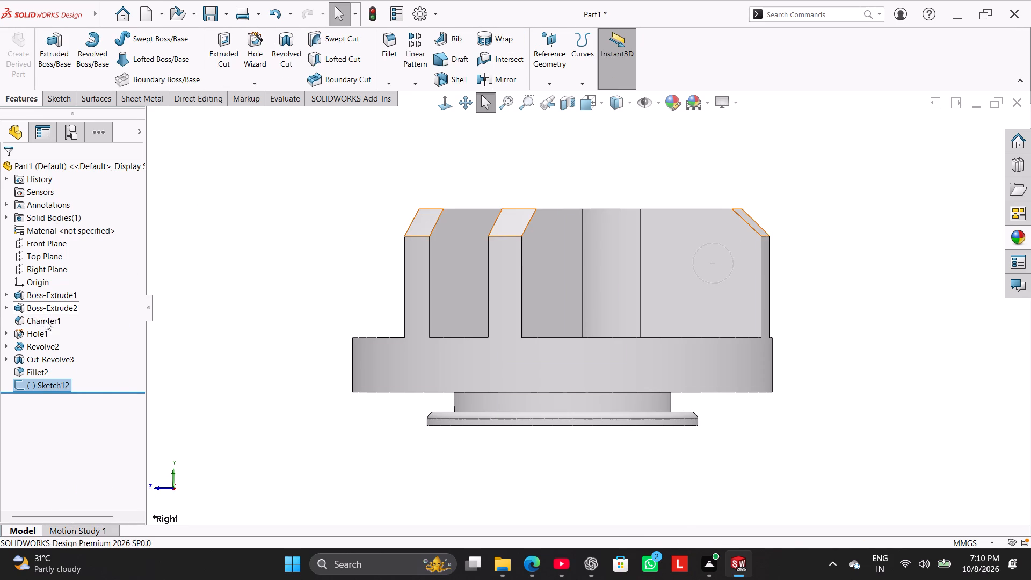
right_click(47, 318)
left_click(119, 381)
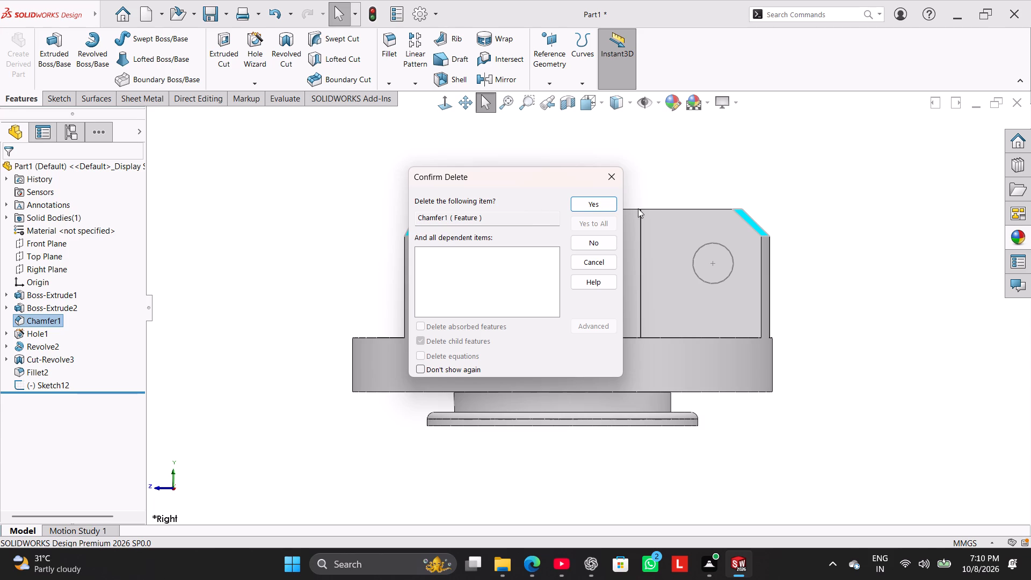
left_click(601, 206)
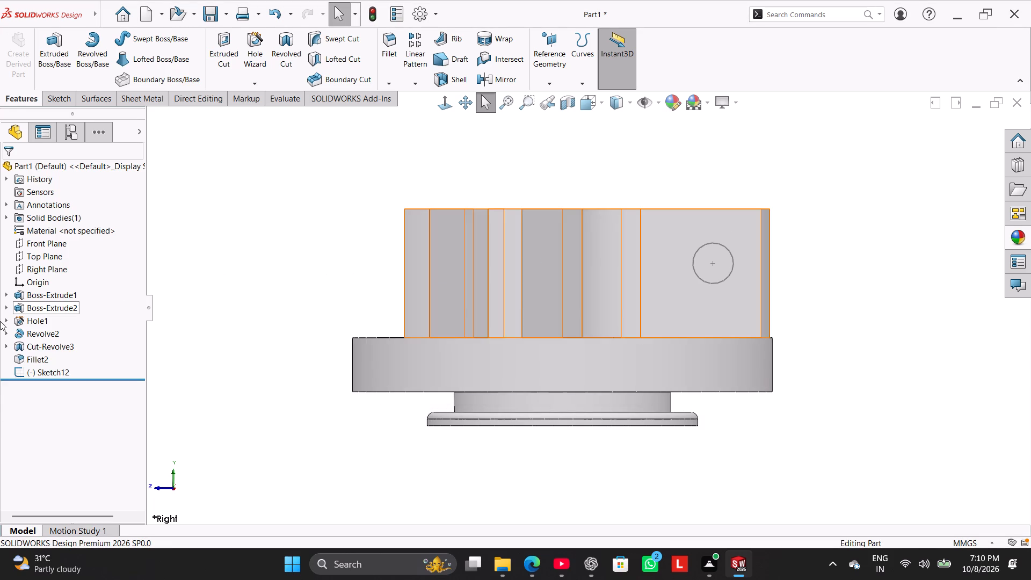
Reopen the circle sketch and draw a centerline about 10.7 mm long from the circle's centre to the wall's inner top corner.
left_click(47, 368)
left_click(57, 335)
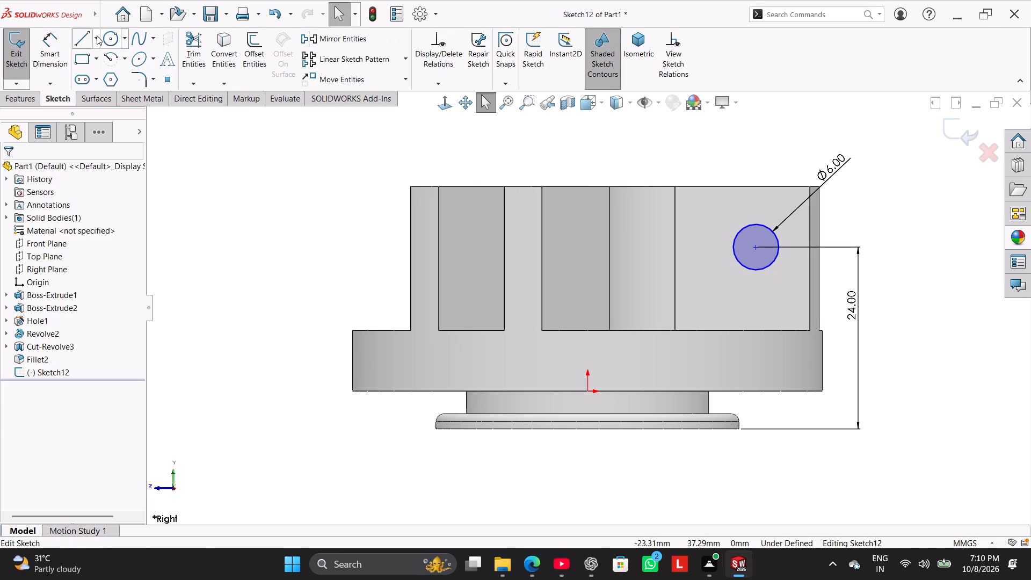
left_click(96, 35)
left_click(100, 66)
scroll(822, 137, "down", 3)
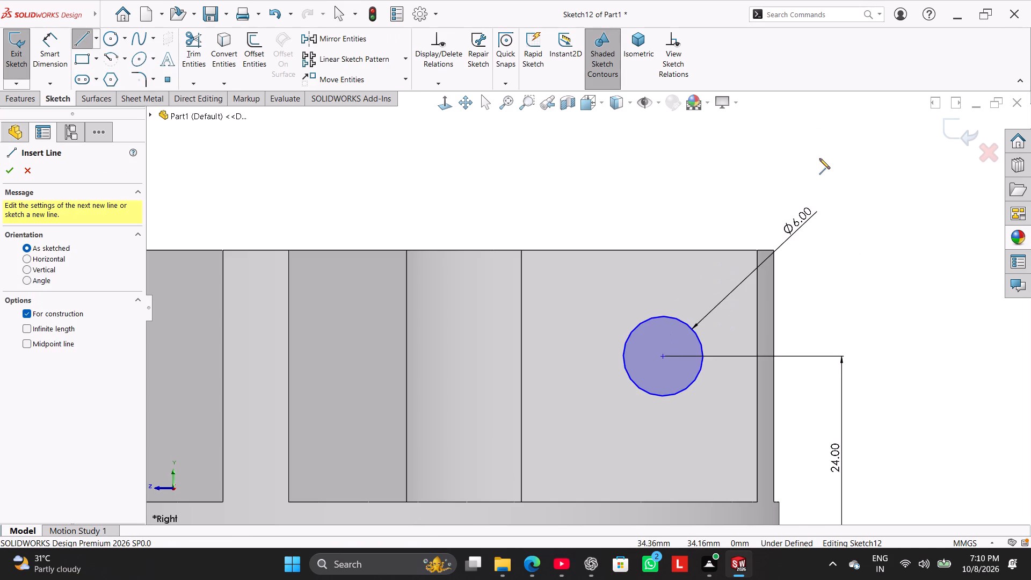
left_click(660, 357)
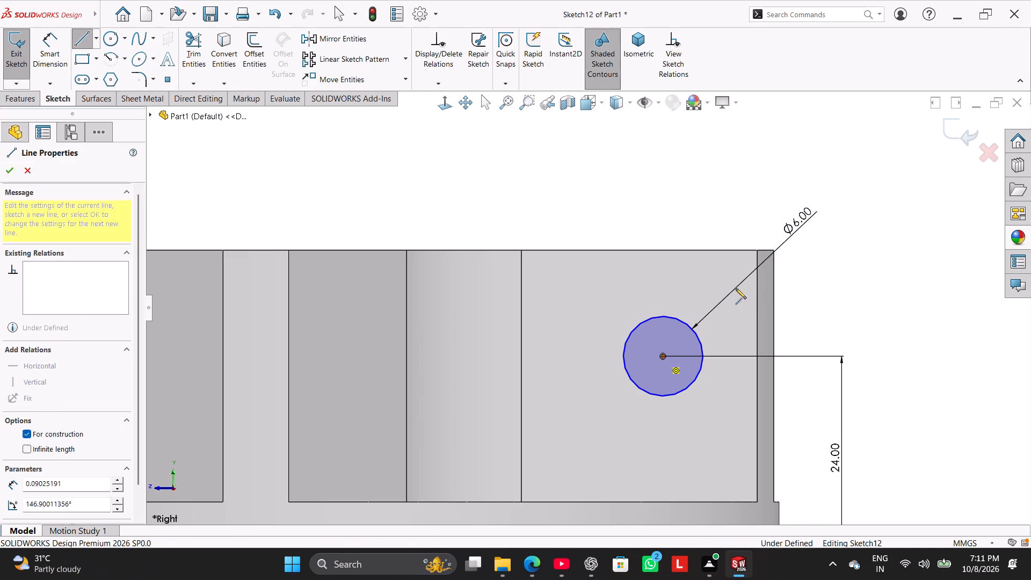
left_click(758, 251)
right_click(692, 209)
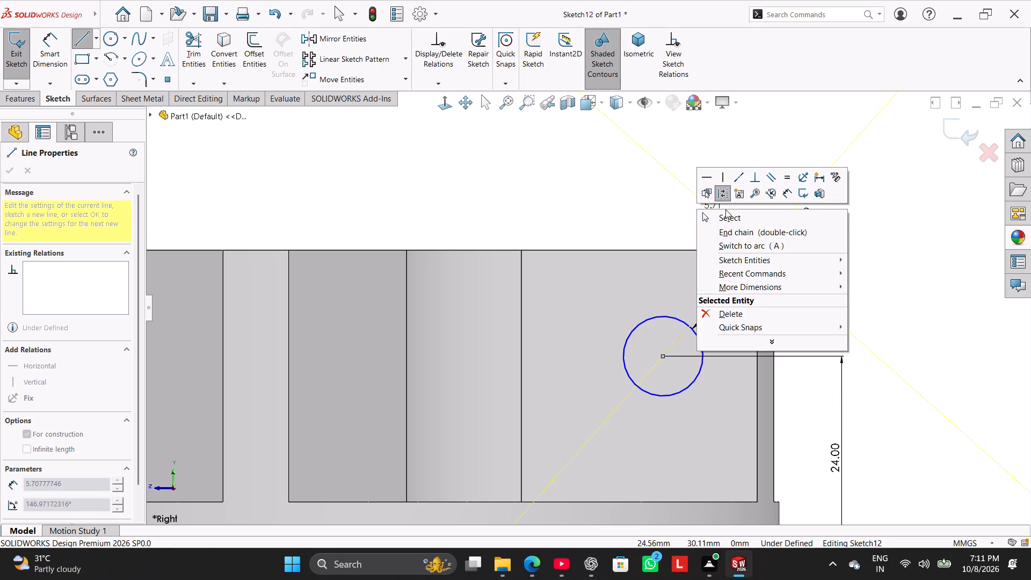
left_click(725, 209)
right_click(772, 201)
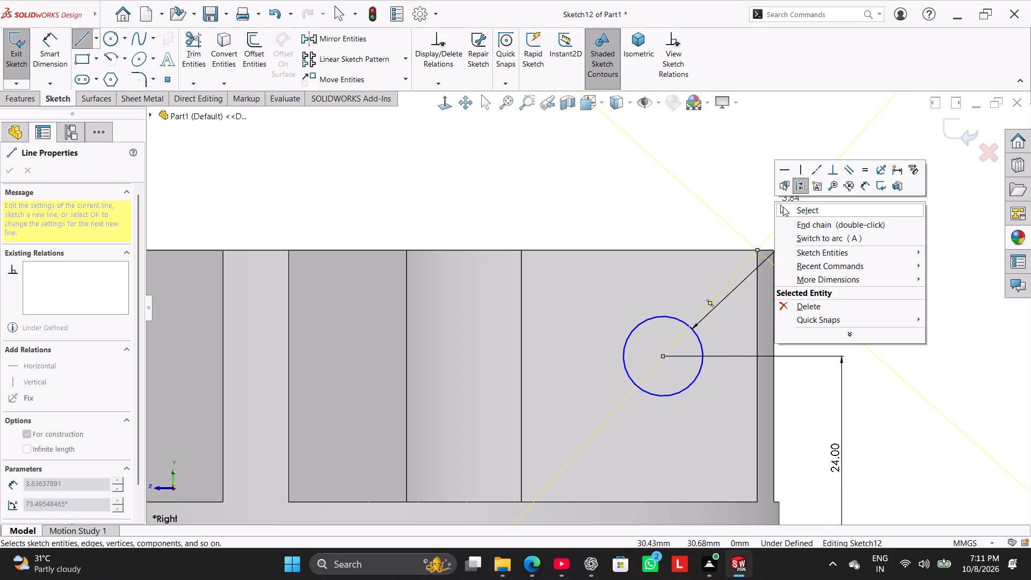
left_click(792, 207)
left_click(823, 290)
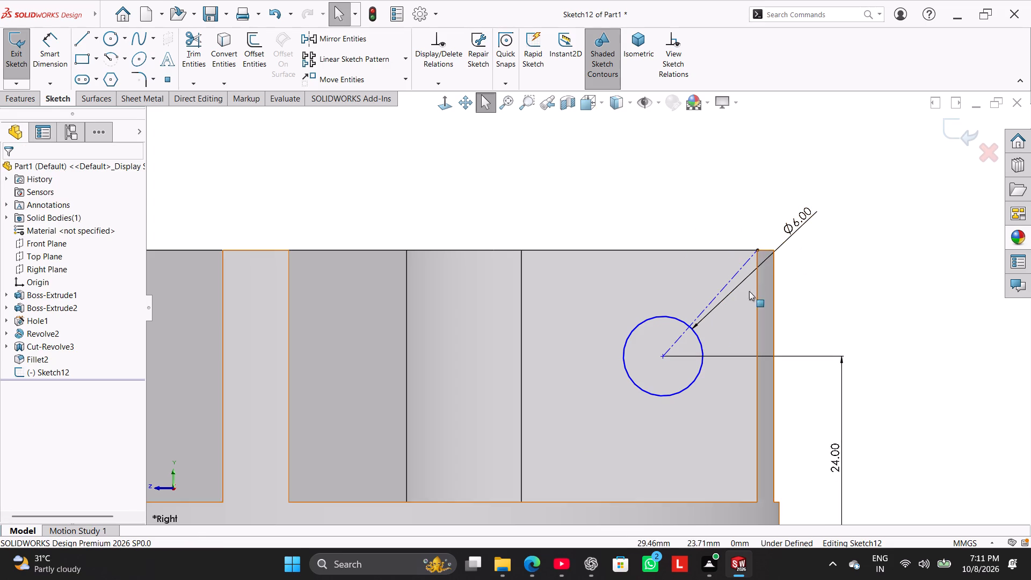
Examine the circle and the centerline's endpoint against the wall's top corner, at an angle and square to the sketch plane.
scroll(694, 229, "down", 2)
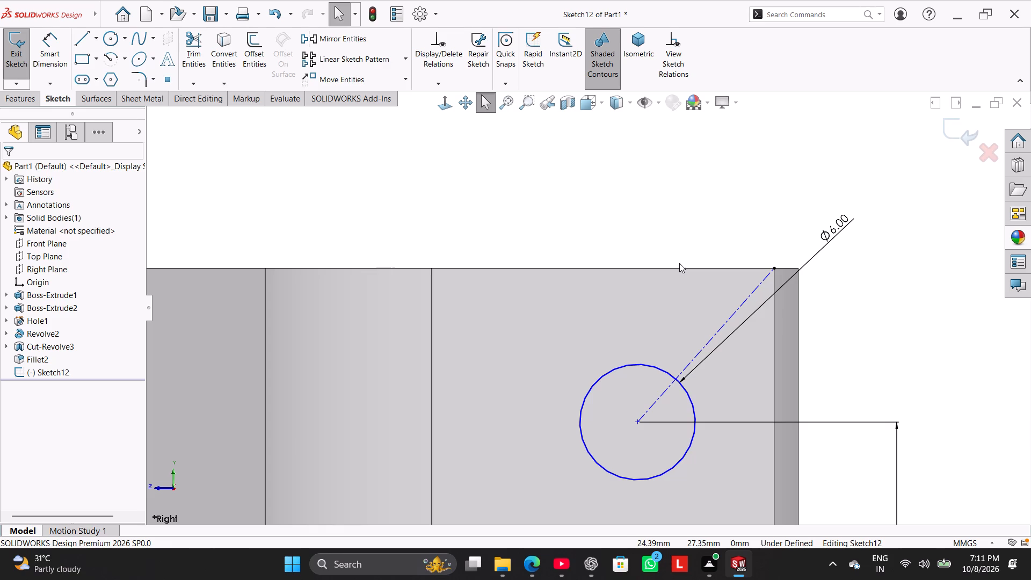
scroll(805, 366, "up", 4)
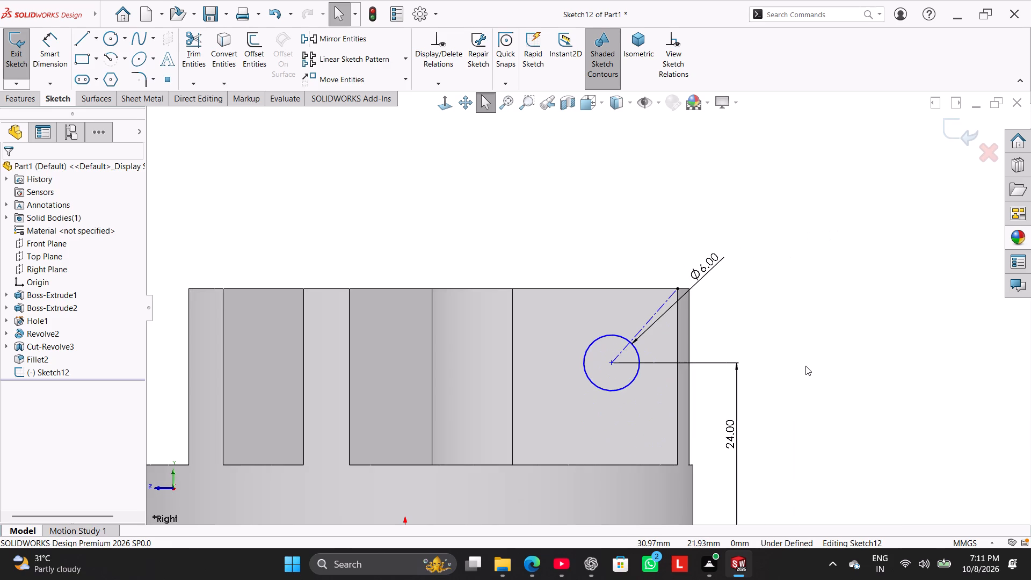
scroll(805, 366, "up", 2)
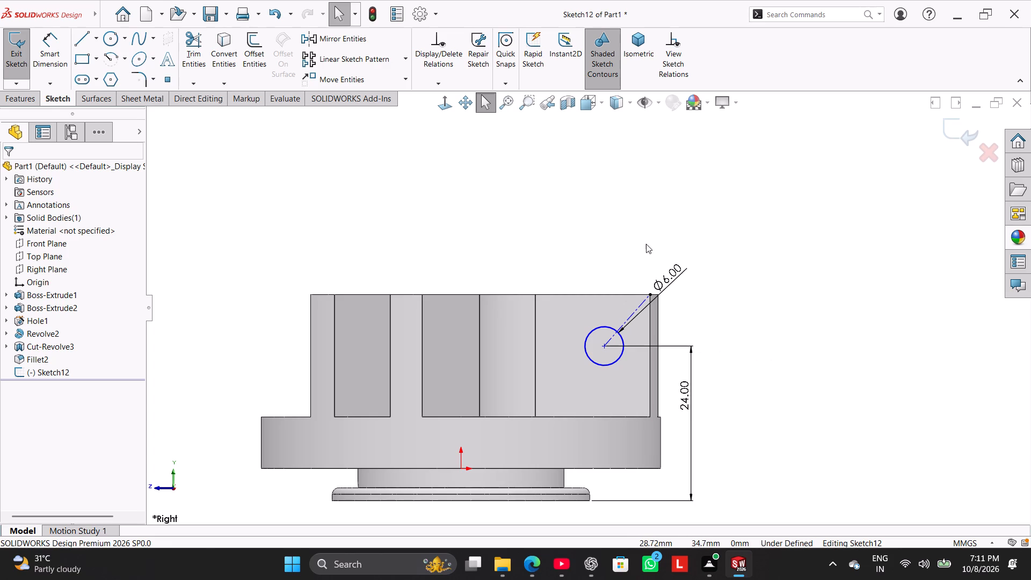
middle_click_drag(646, 244, 653, 251)
scroll(653, 251, "down", 1)
scroll(667, 312, "down", 3)
middle_click_drag(663, 336, 662, 350)
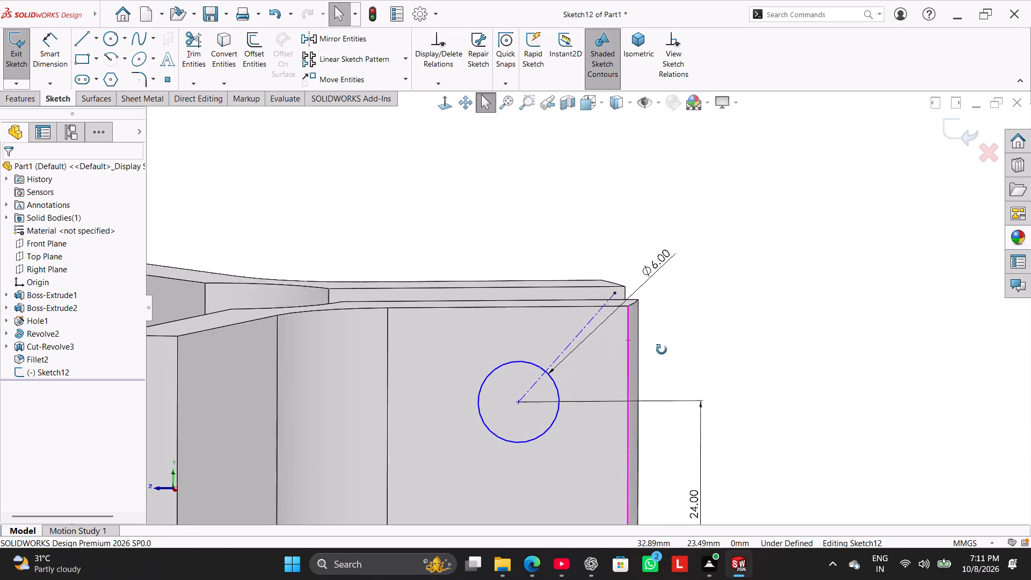
middle_click_drag(662, 350, 655, 344)
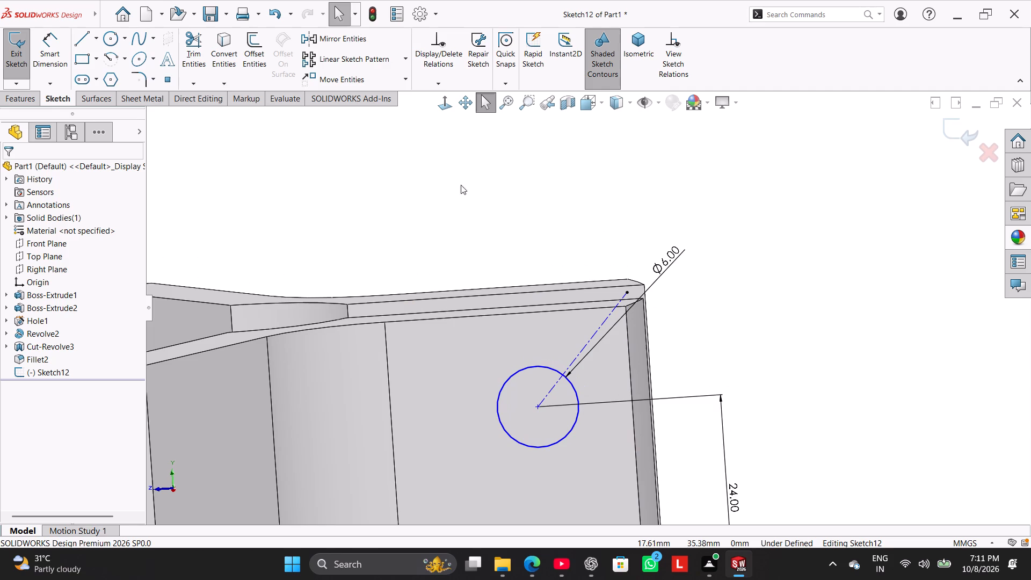
left_click(446, 105)
left_click(761, 176)
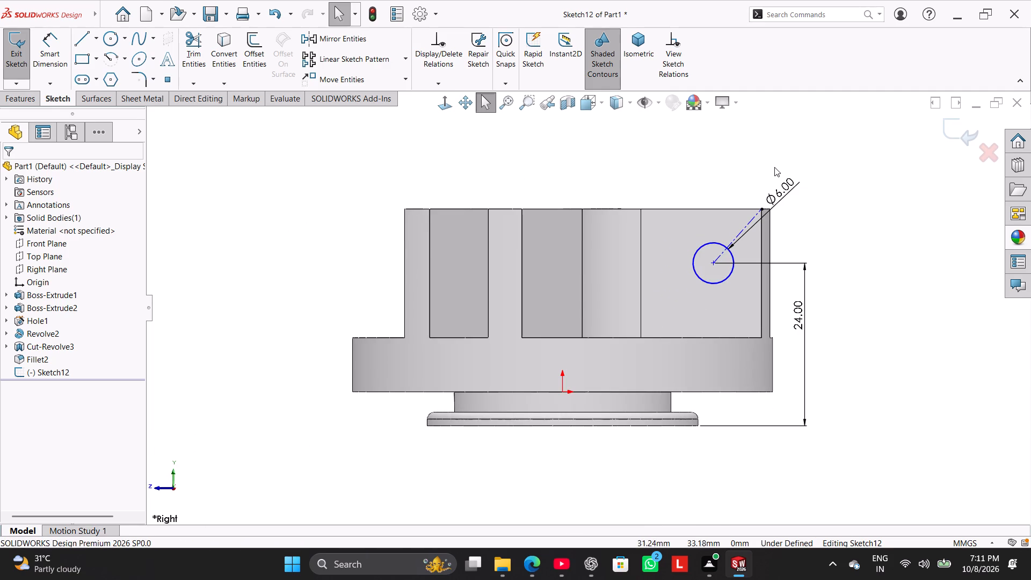
scroll(774, 166, "down", 3)
scroll(669, 222, "down", 1)
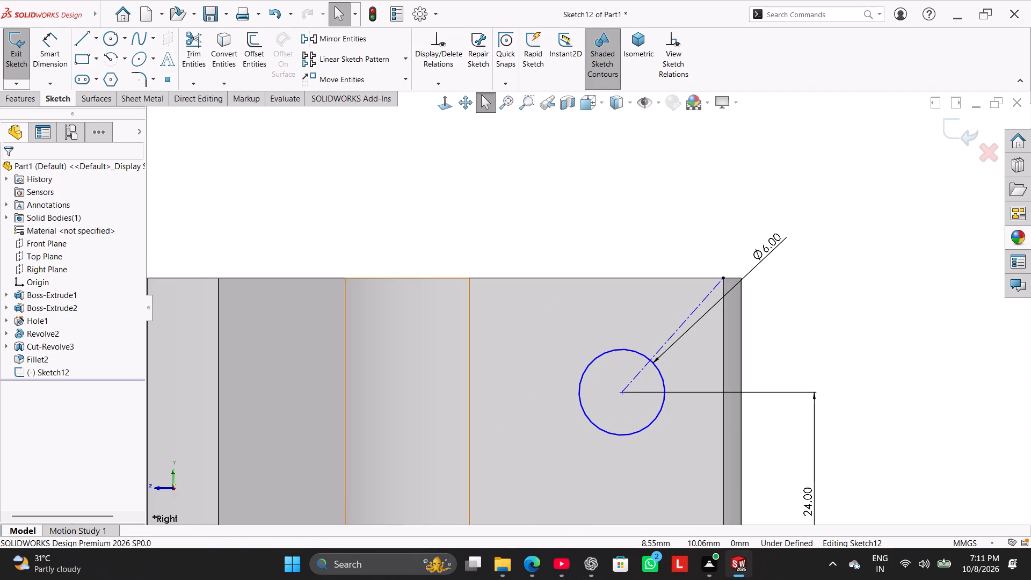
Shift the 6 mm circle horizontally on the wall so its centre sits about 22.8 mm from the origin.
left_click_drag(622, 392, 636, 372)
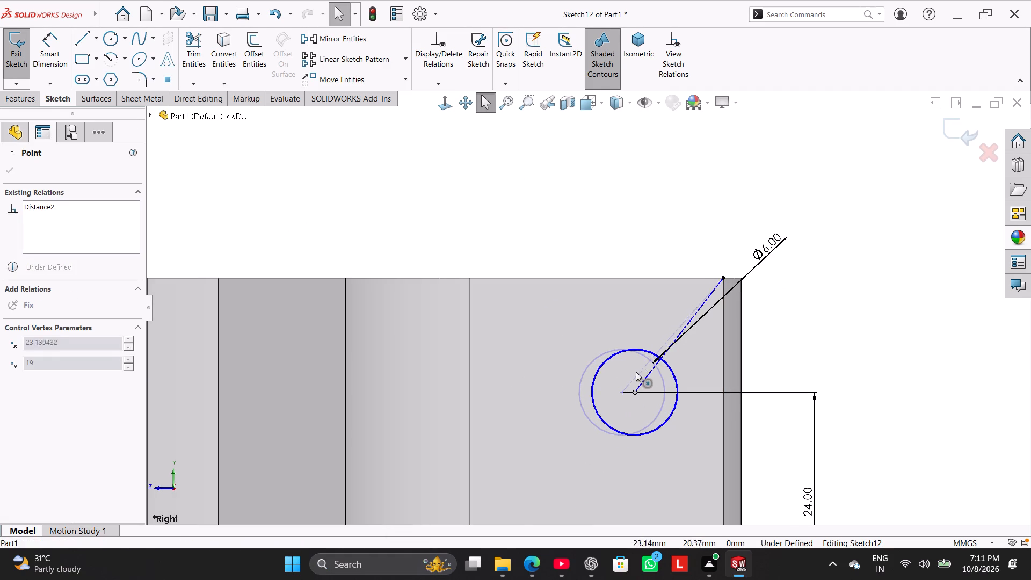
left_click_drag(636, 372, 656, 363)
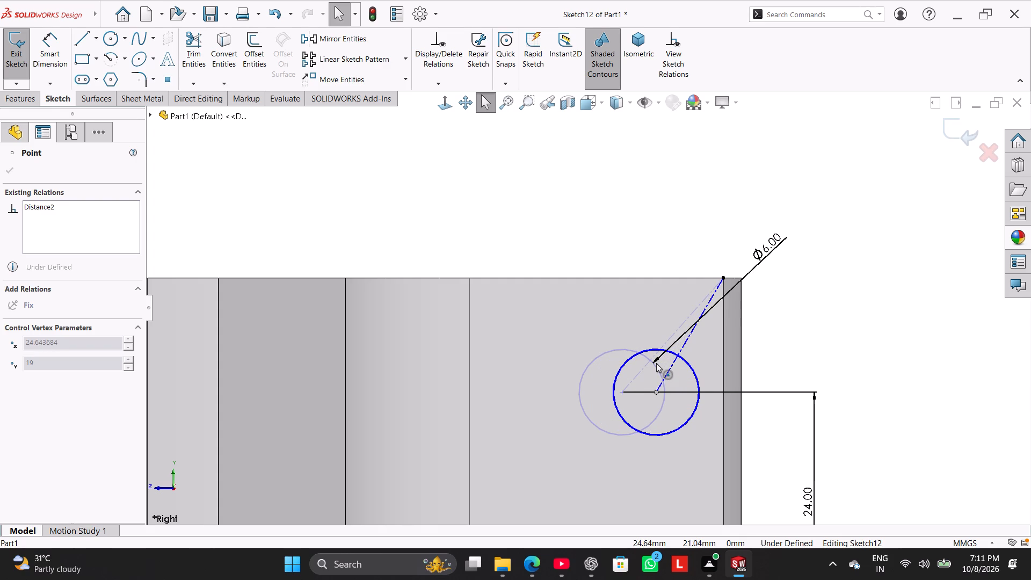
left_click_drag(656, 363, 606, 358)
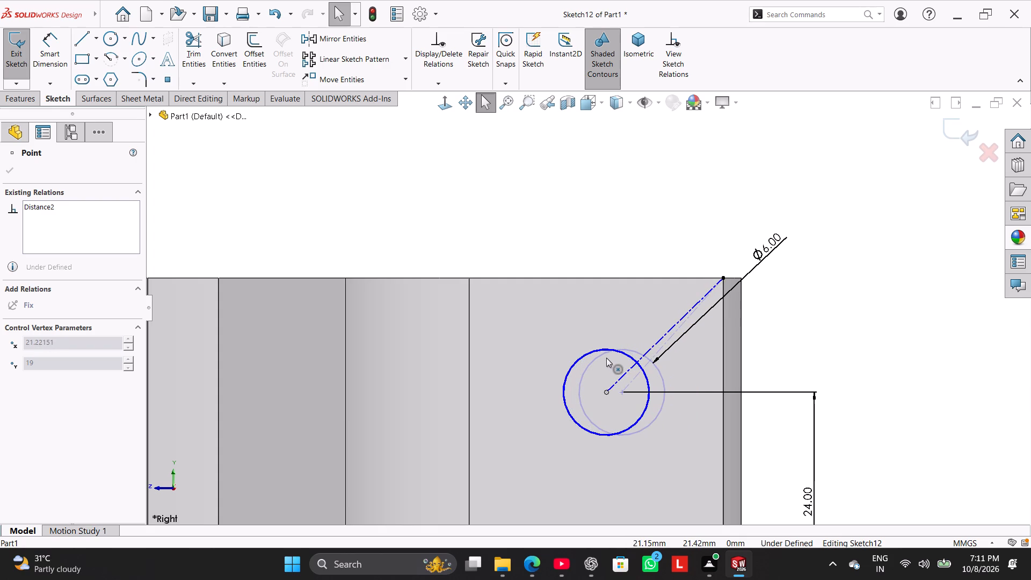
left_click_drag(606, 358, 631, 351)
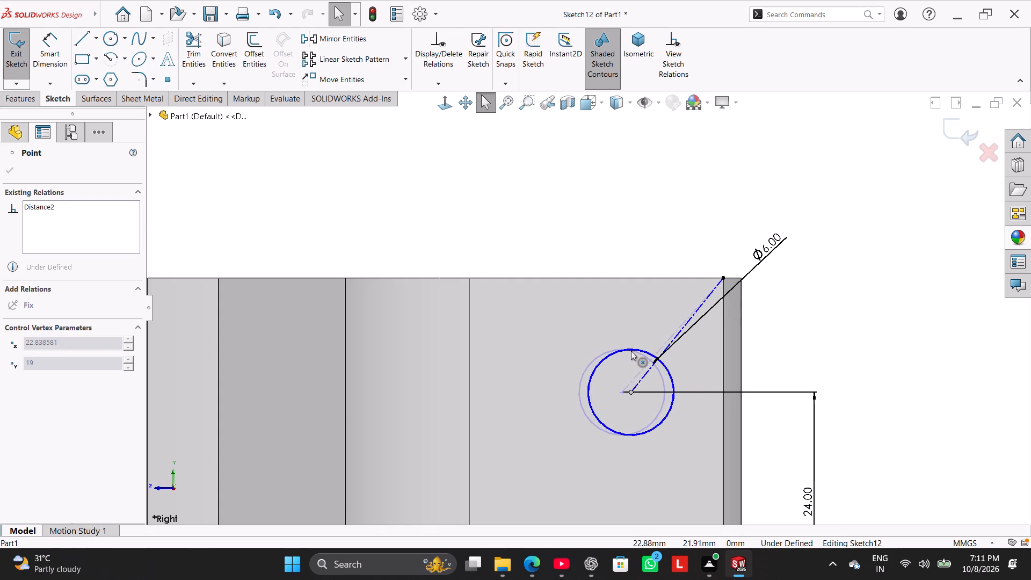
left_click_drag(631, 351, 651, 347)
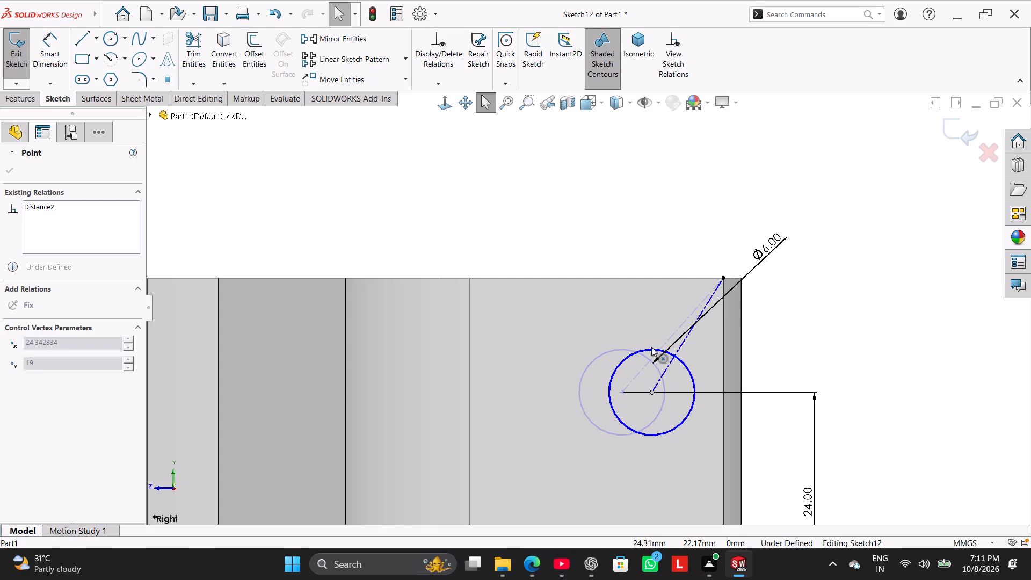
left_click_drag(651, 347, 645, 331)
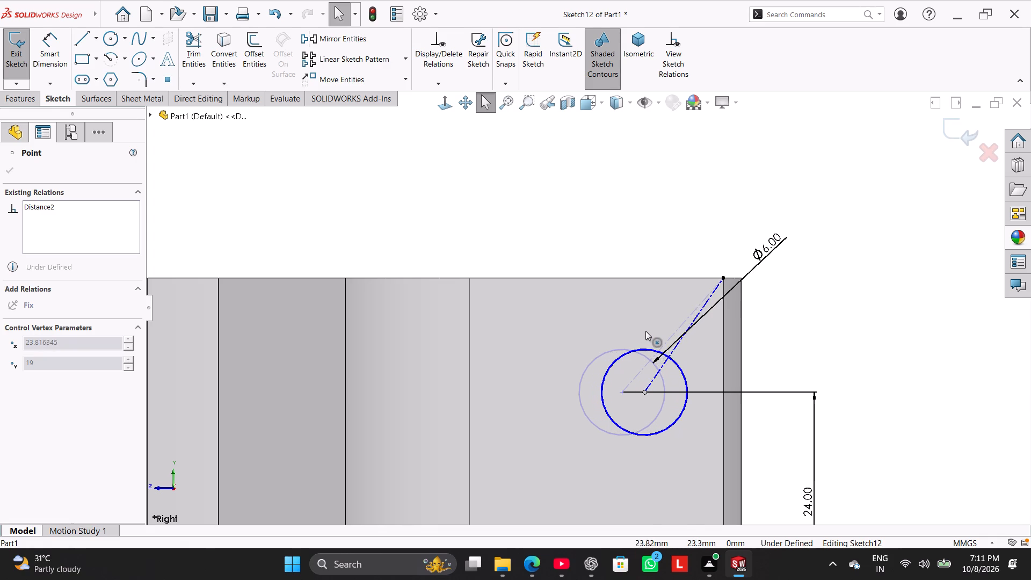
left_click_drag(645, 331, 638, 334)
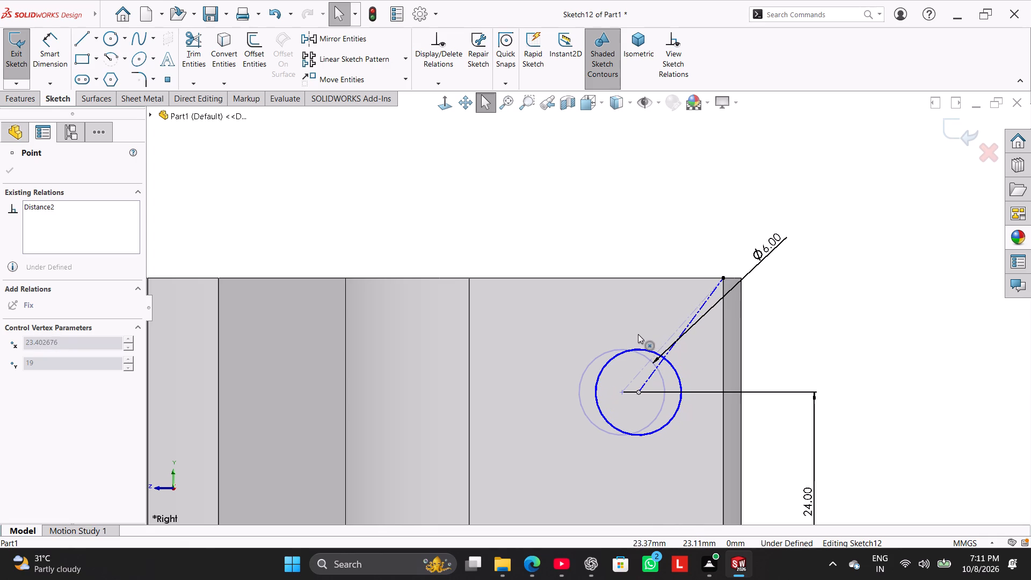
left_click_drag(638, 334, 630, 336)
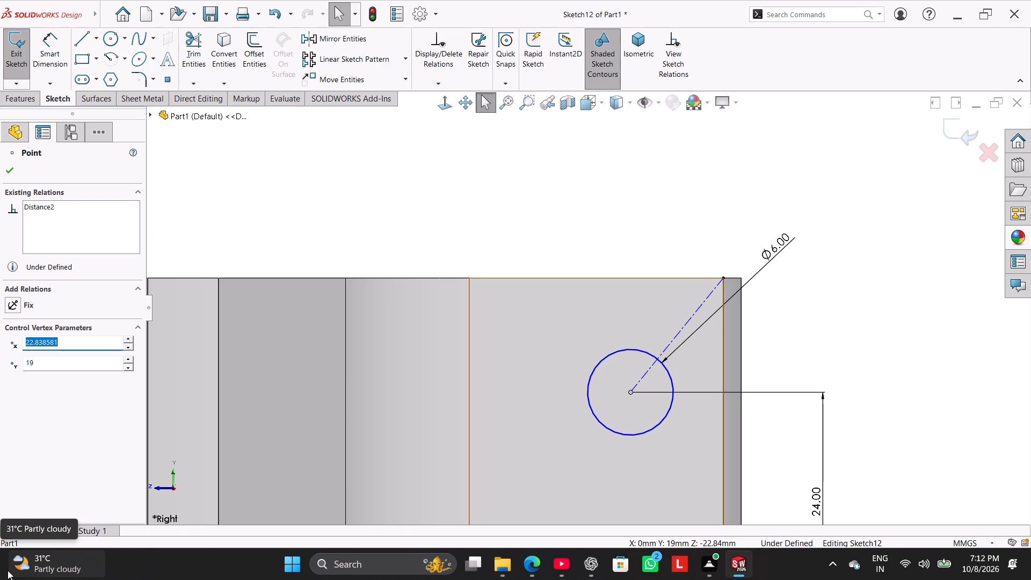
Delete the centerline running from the 6 mm circle's centre to the wall's inner top corner.
scroll(730, 191, "up", 5)
scroll(616, 354, "down", 2)
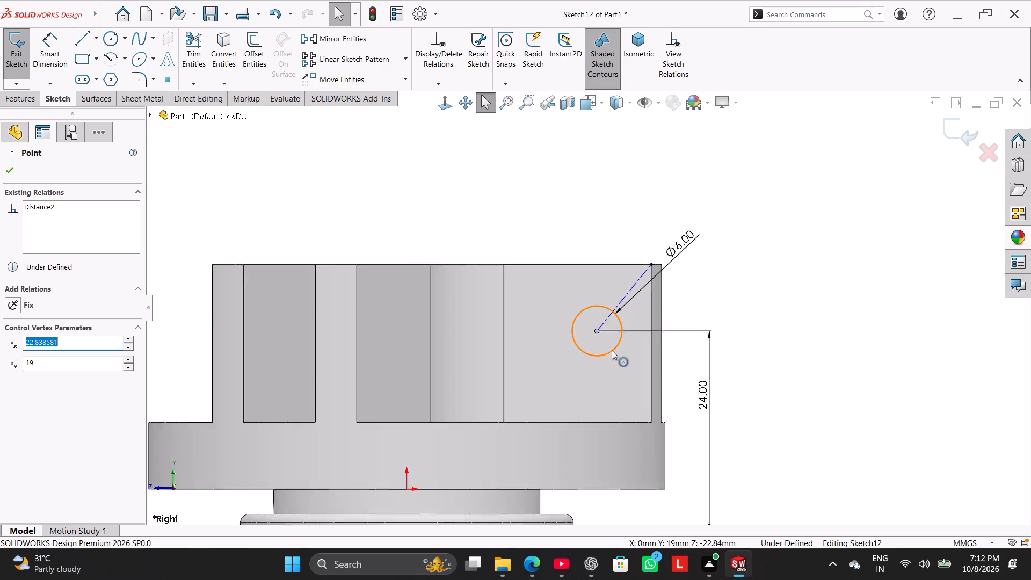
scroll(612, 350, "down", 1)
right_click(637, 269)
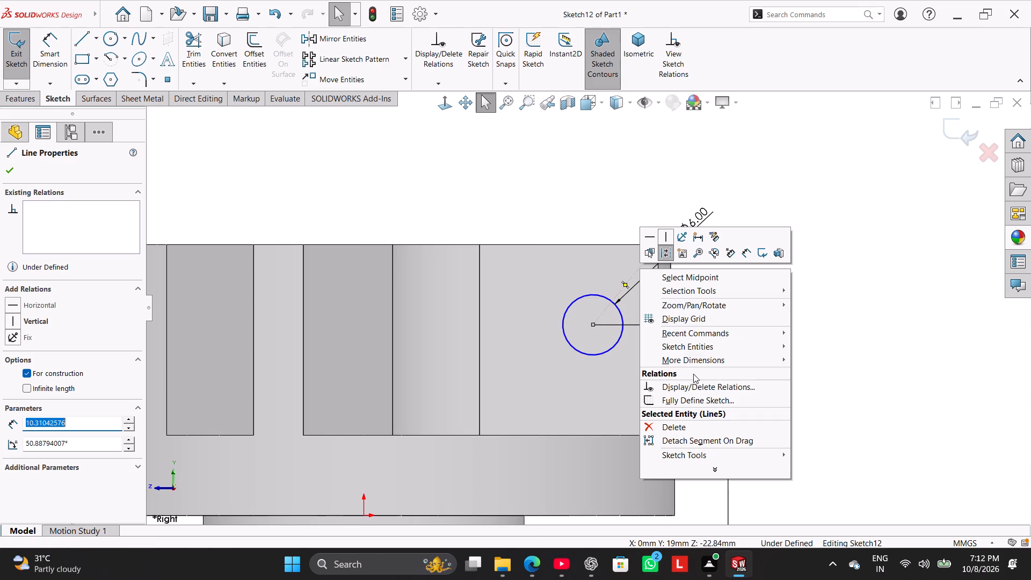
left_click(684, 422)
Examine the 6 mm circle's placement against the walls from several angles, exiting the circle sketch.
middle_click_drag(689, 403, 703, 305)
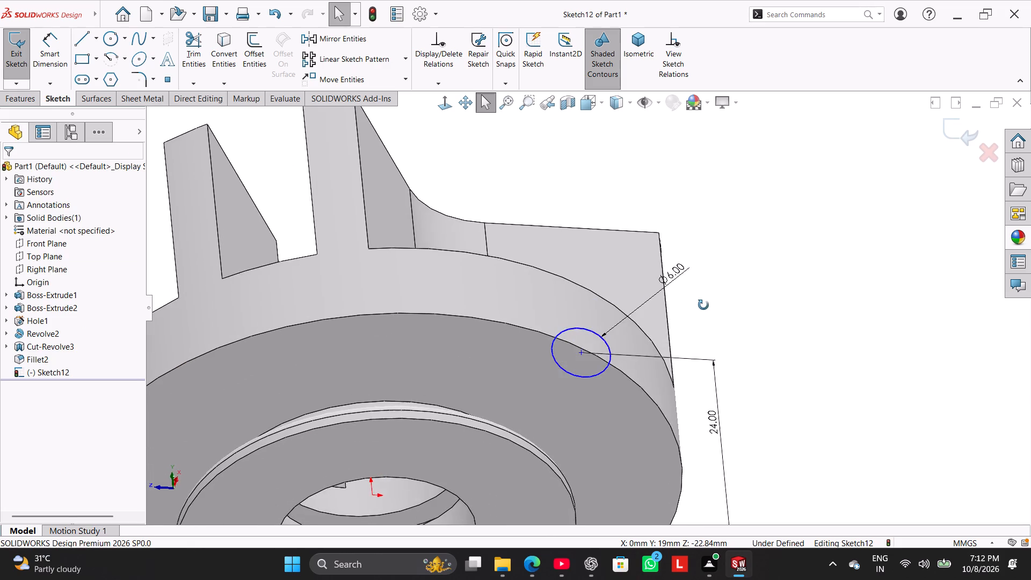
middle_click_drag(703, 305, 700, 342)
scroll(693, 372, "up", 4)
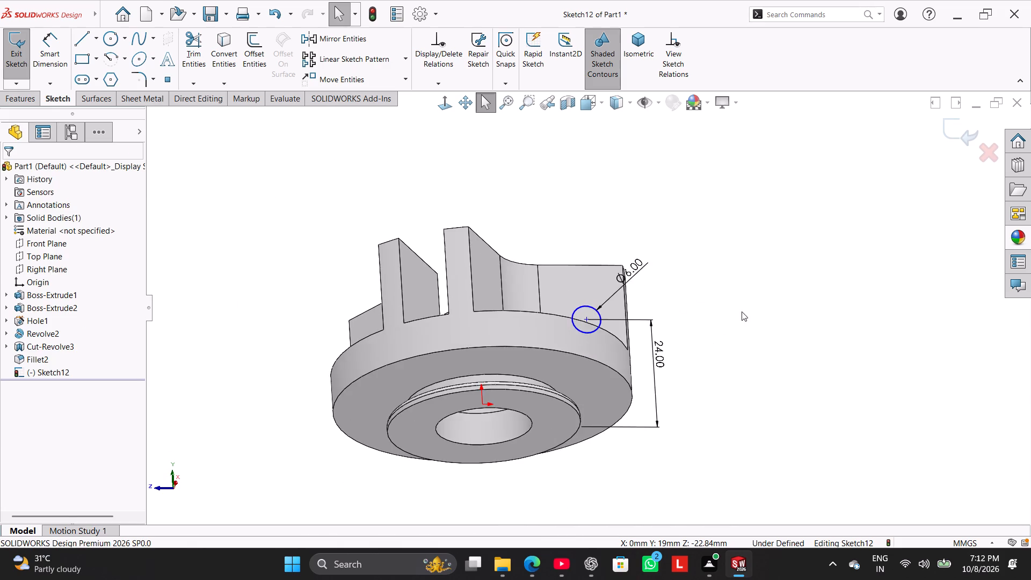
middle_click_drag(742, 311, 791, 554)
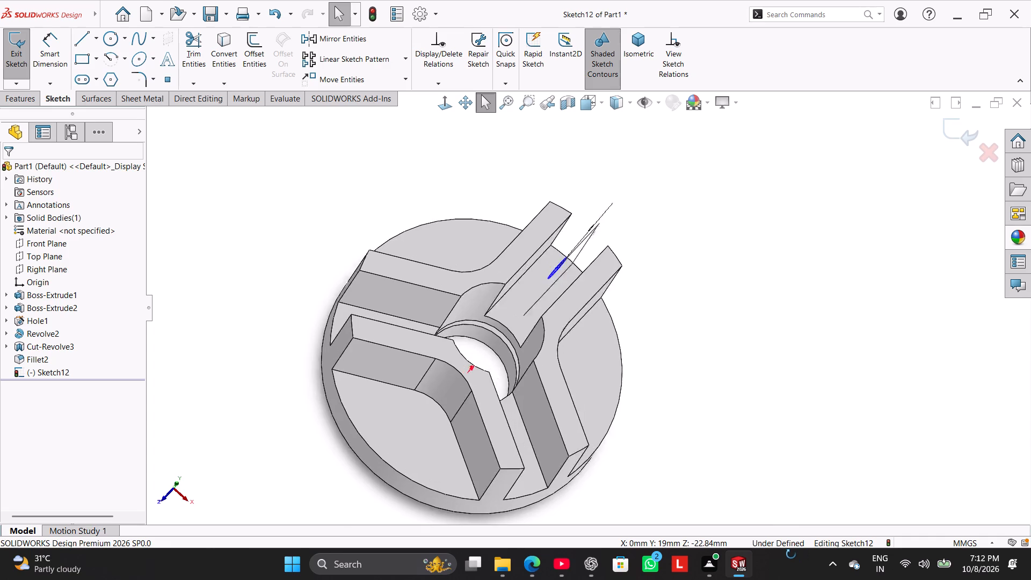
middle_click_drag(791, 554, 750, 432)
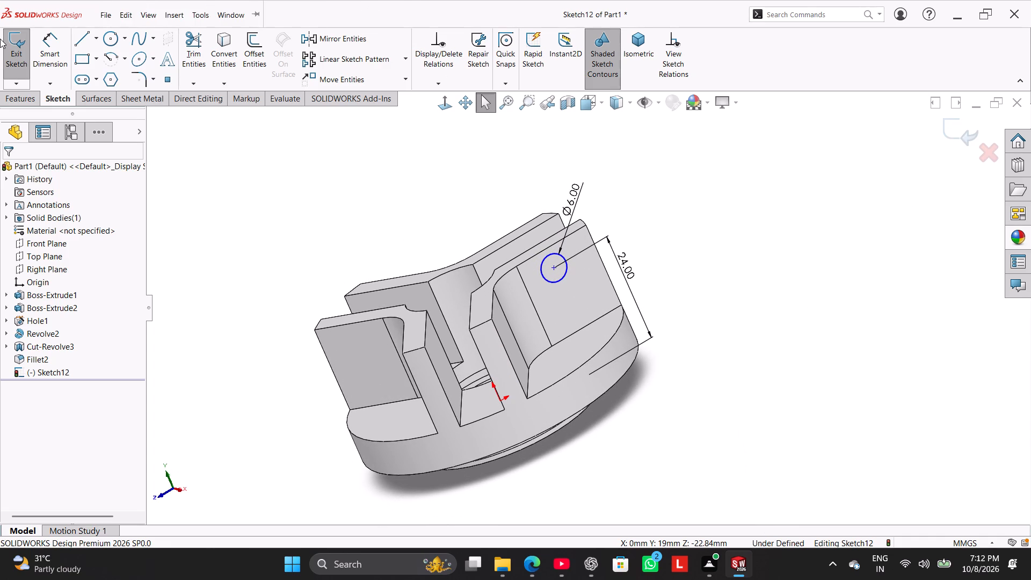
left_click(9, 52)
left_click(243, 218)
middle_click_drag(293, 237, 347, 304)
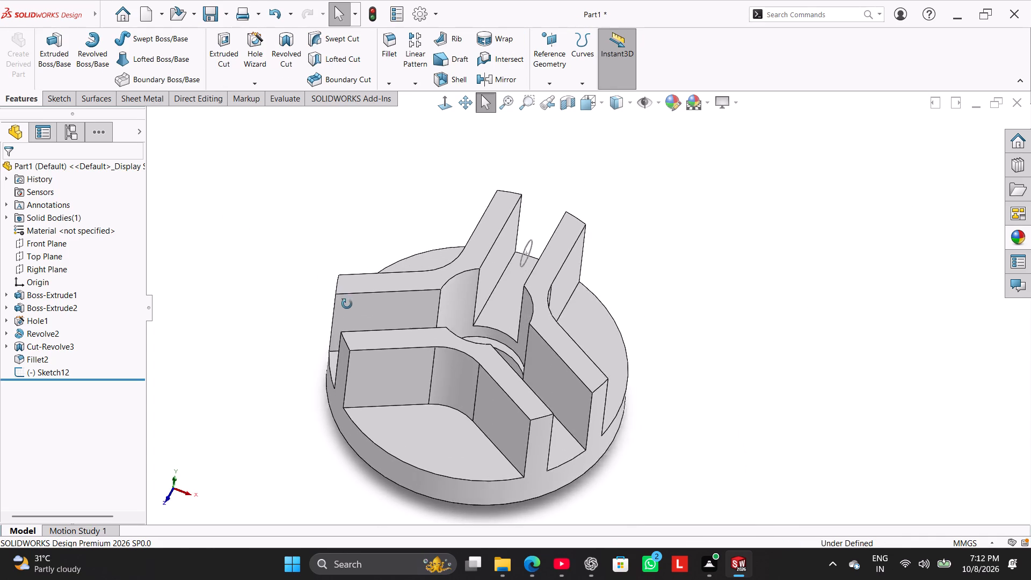
middle_click_drag(347, 304, 346, 327)
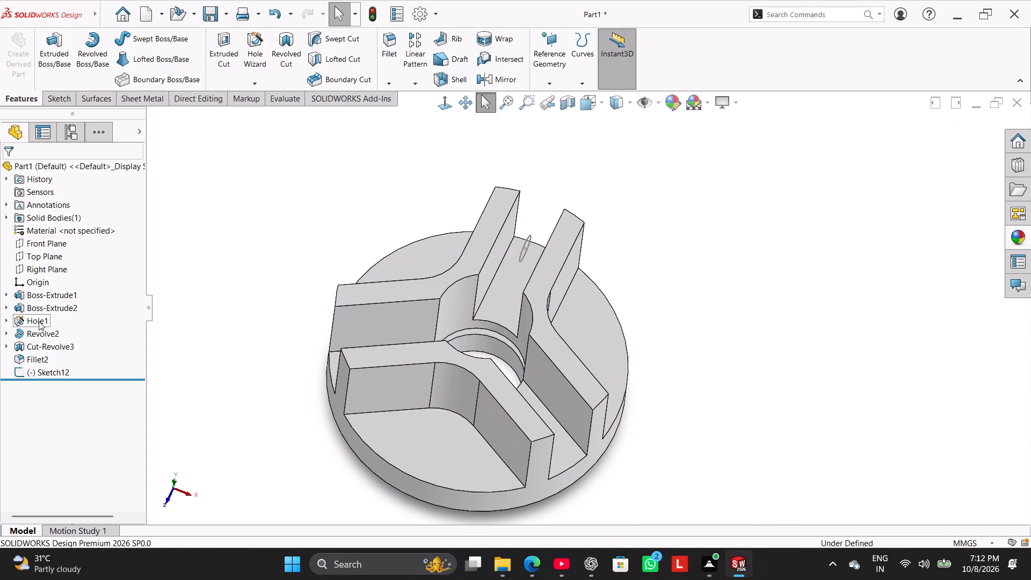
Open the Hole1 feature's definition, inspect the counterbored holes, close it and examine the part from several angles.
left_click(39, 321)
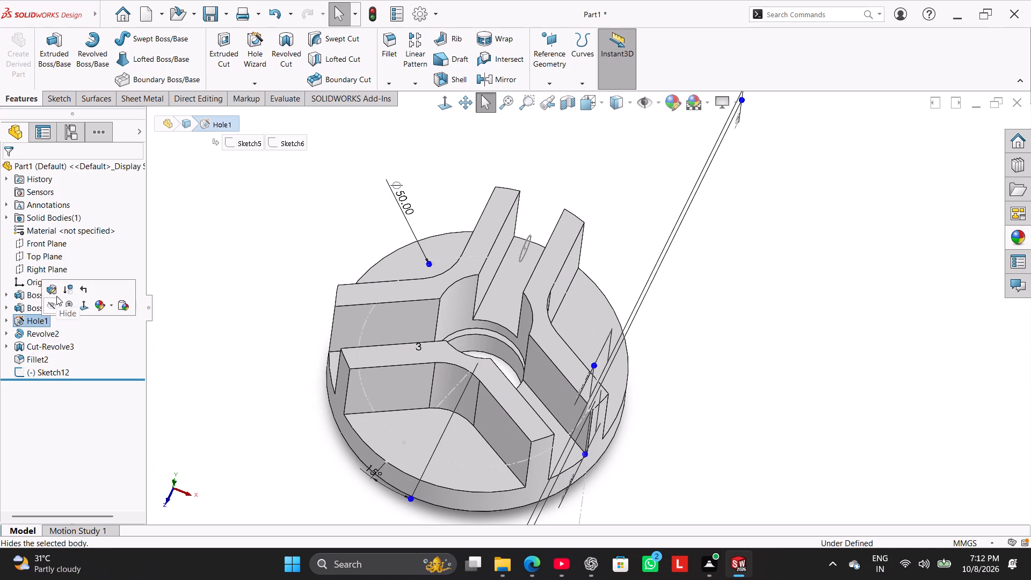
left_click(54, 287)
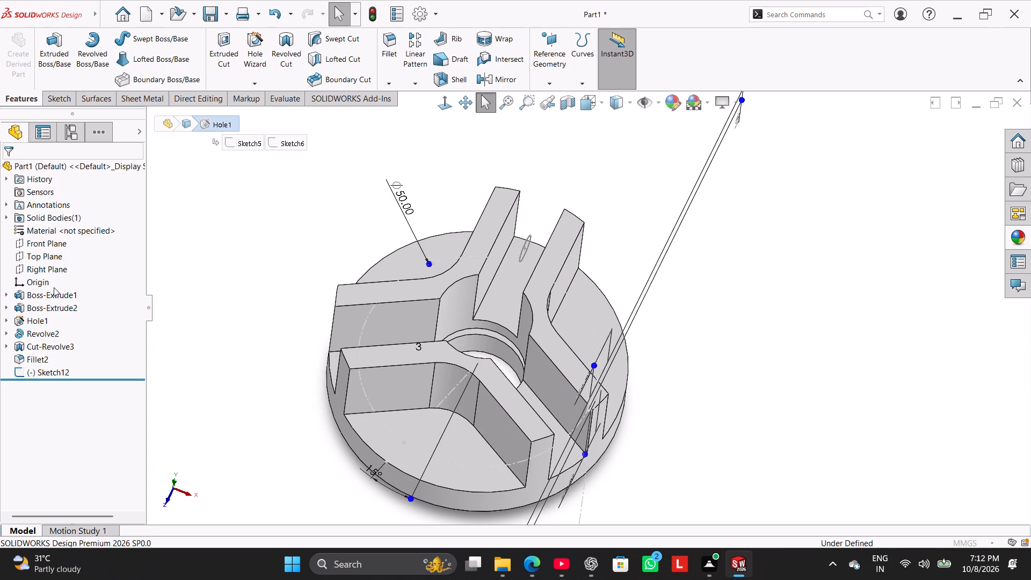
left_click(221, 293)
middle_click_drag(243, 265, 275, 243)
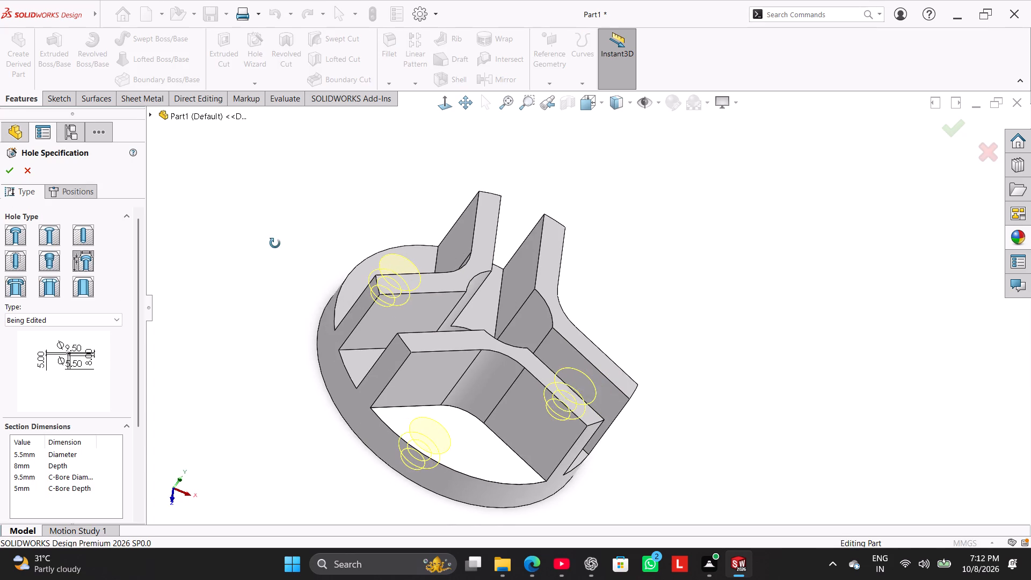
middle_click_drag(275, 243, 275, 243)
left_click(8, 174)
left_click(197, 244)
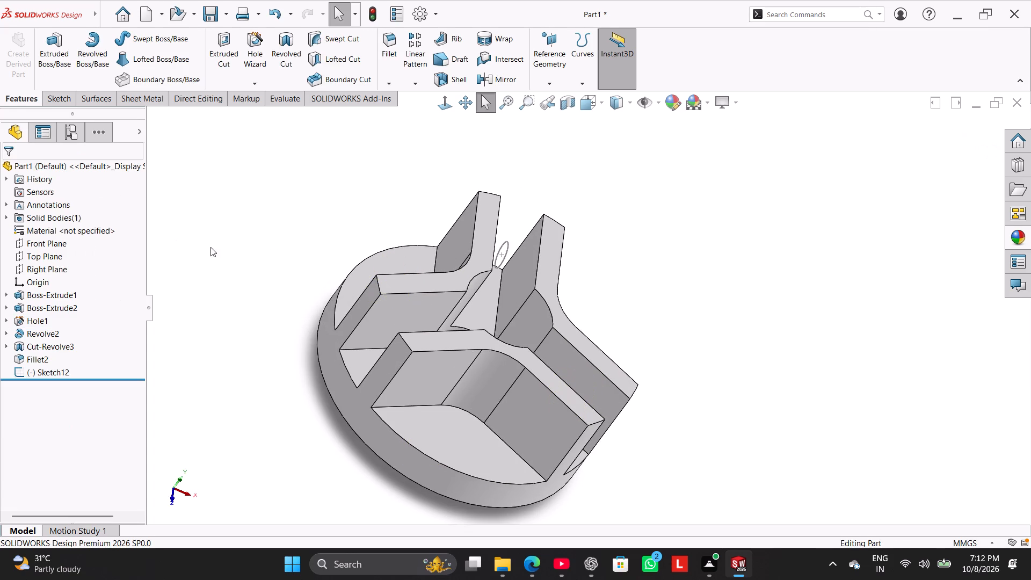
middle_click_drag(216, 256, 259, 222)
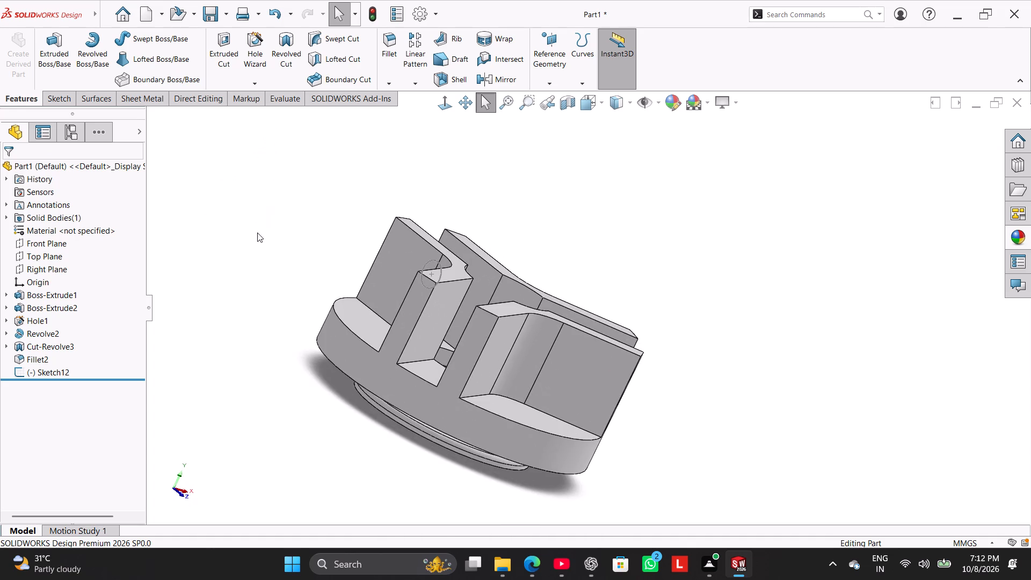
right_click_drag(258, 235, 367, 159)
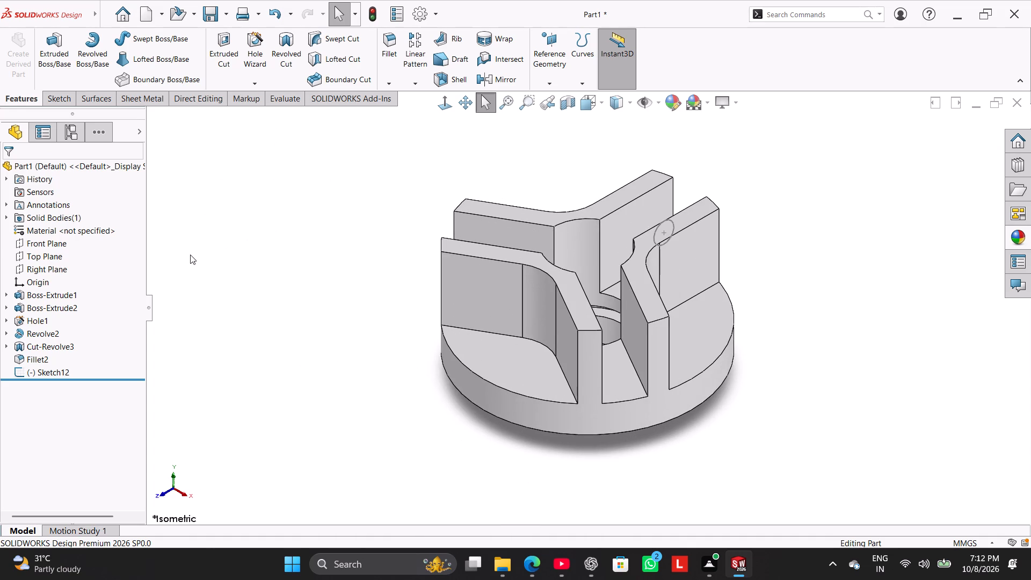
middle_click_drag(220, 278, 183, 349)
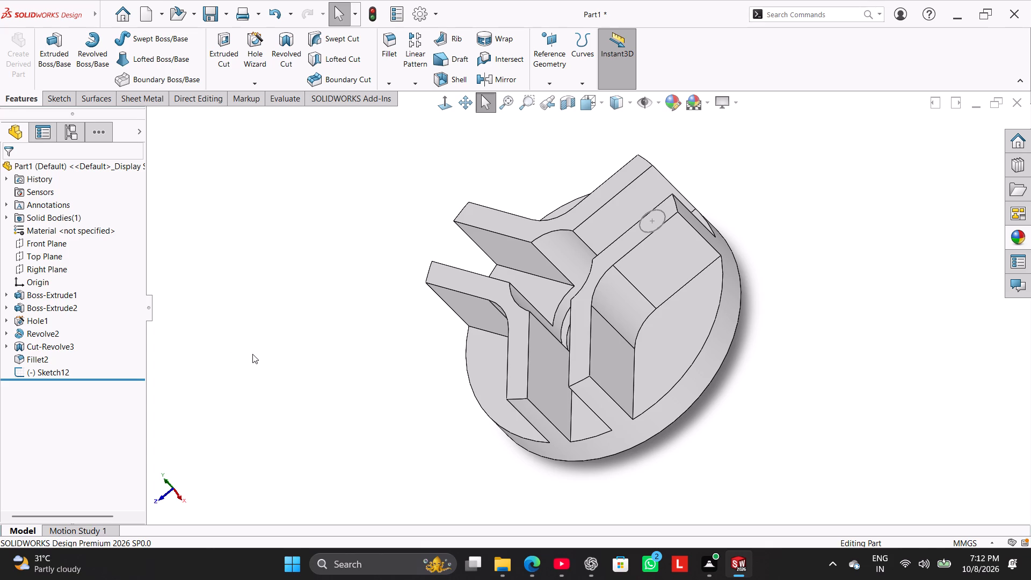
Reopen Sketch12 and shift the 6 mm circle horizontally so its centre sits about 23.7 mm from the origin.
left_click(57, 371)
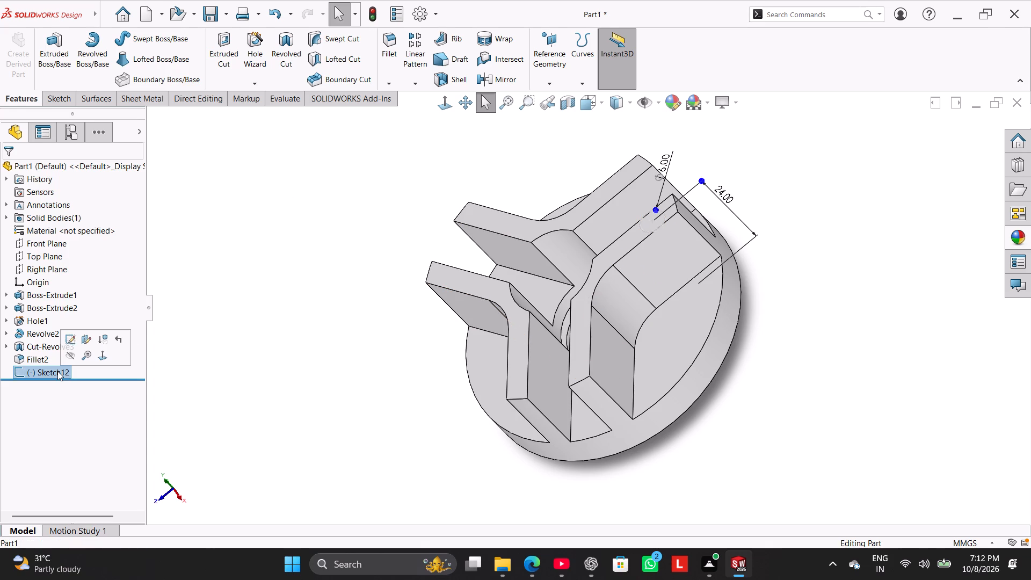
left_click(207, 306)
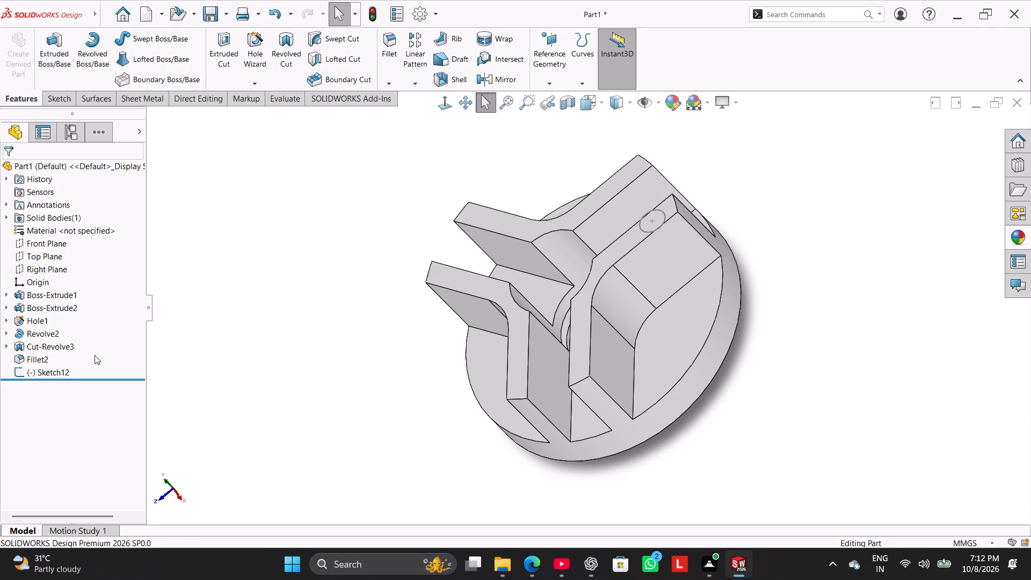
right_click(57, 373)
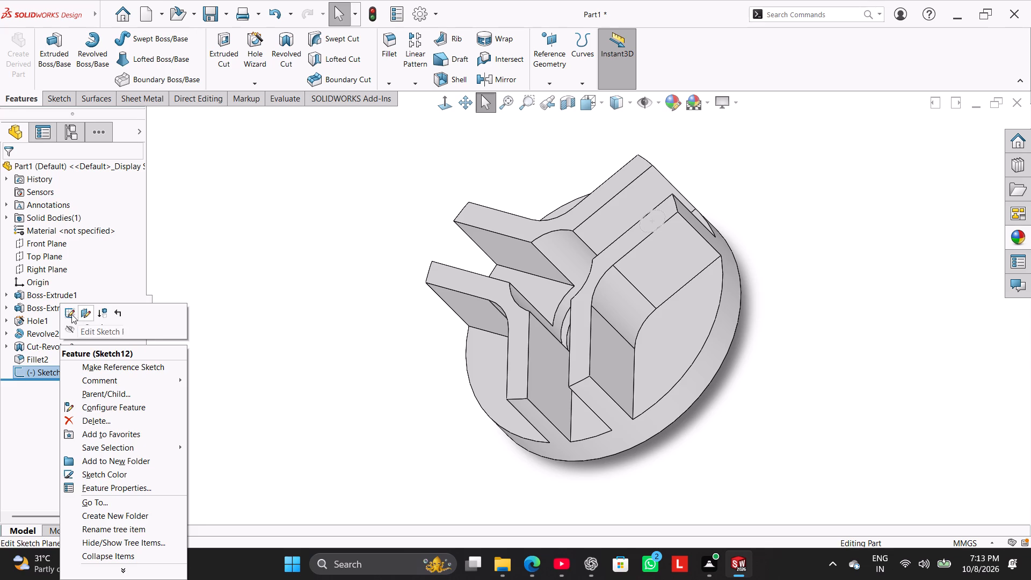
left_click(71, 314)
left_click(211, 324)
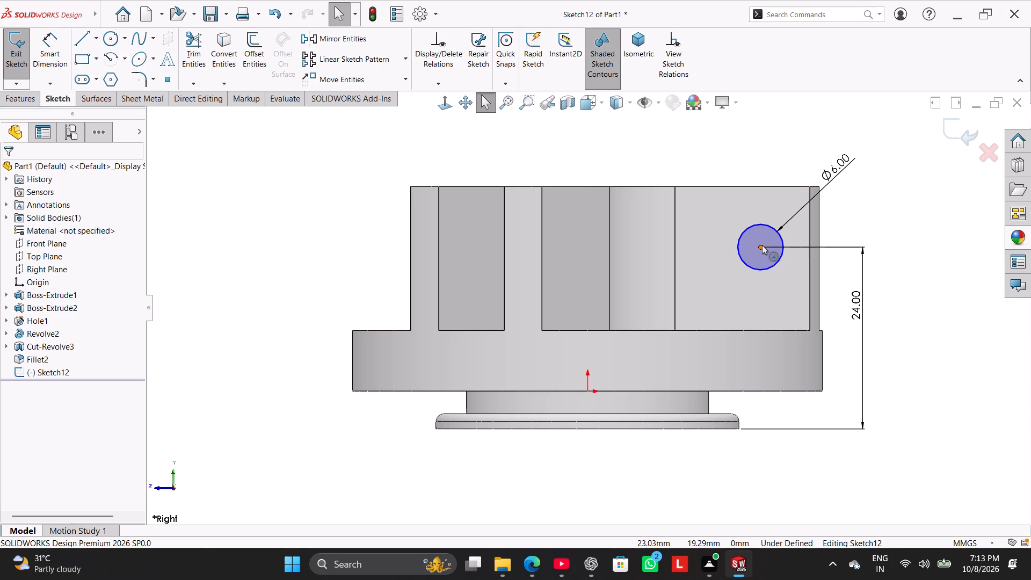
left_click_drag(762, 245, 769, 216)
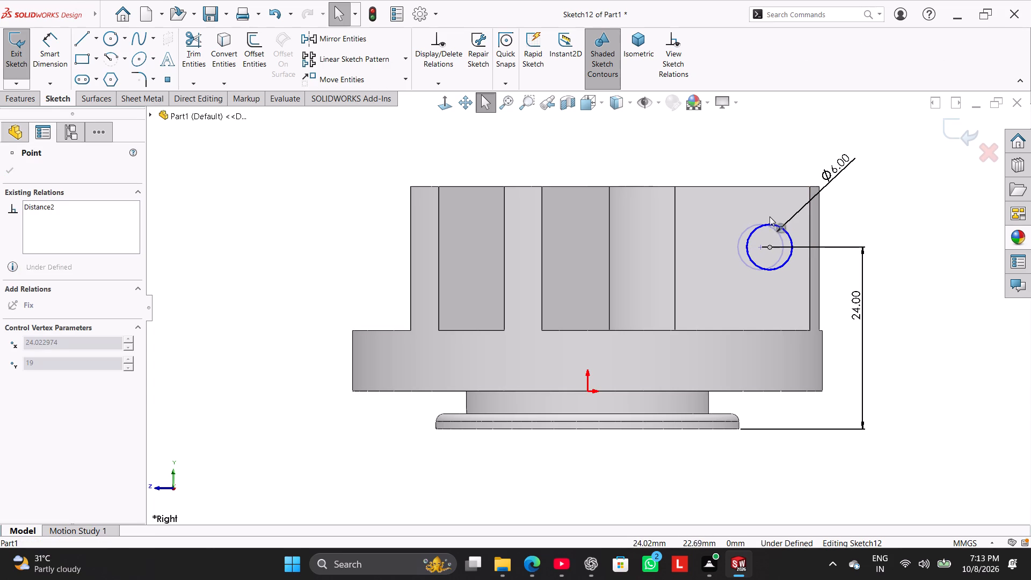
left_click_drag(769, 216, 767, 228)
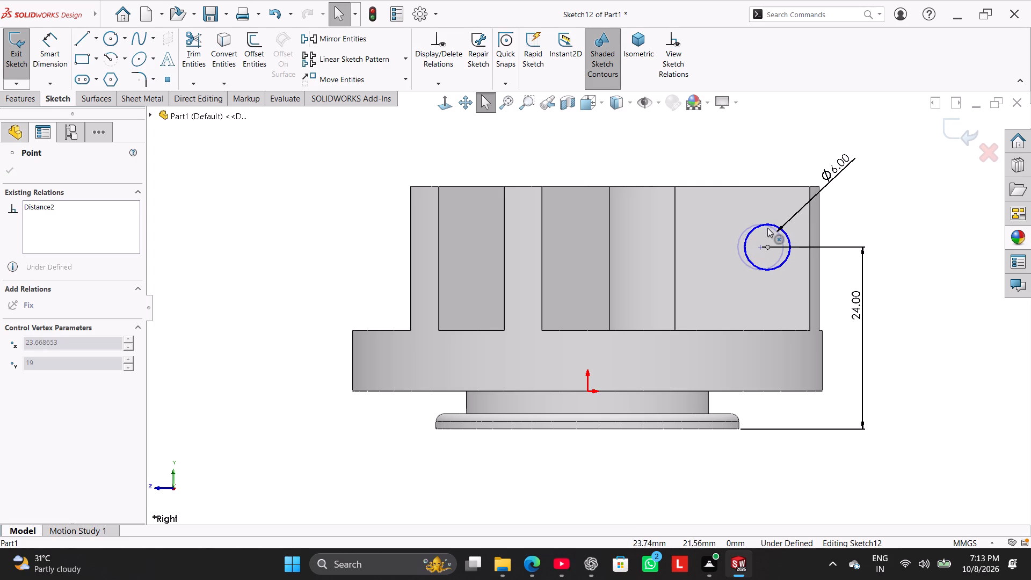
left_click_drag(767, 228, 768, 228)
left_click_drag(768, 228, 767, 228)
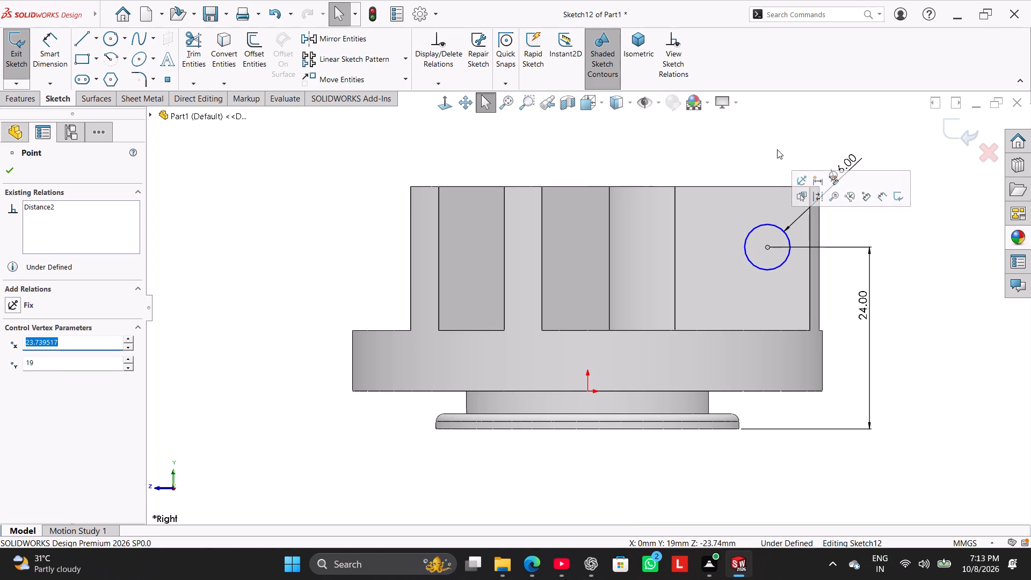
left_click(776, 149)
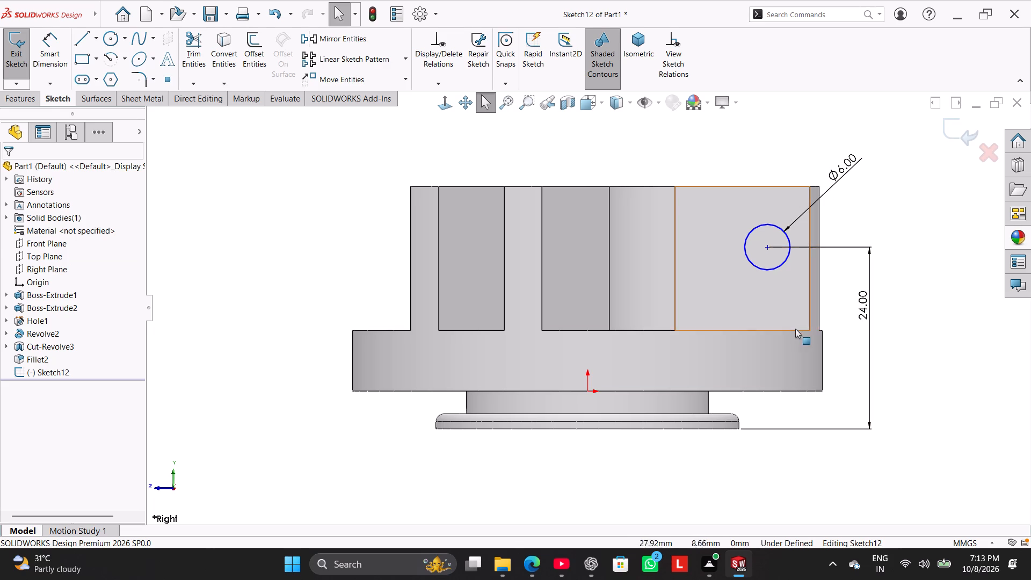
left_click(766, 247, "ctrl")
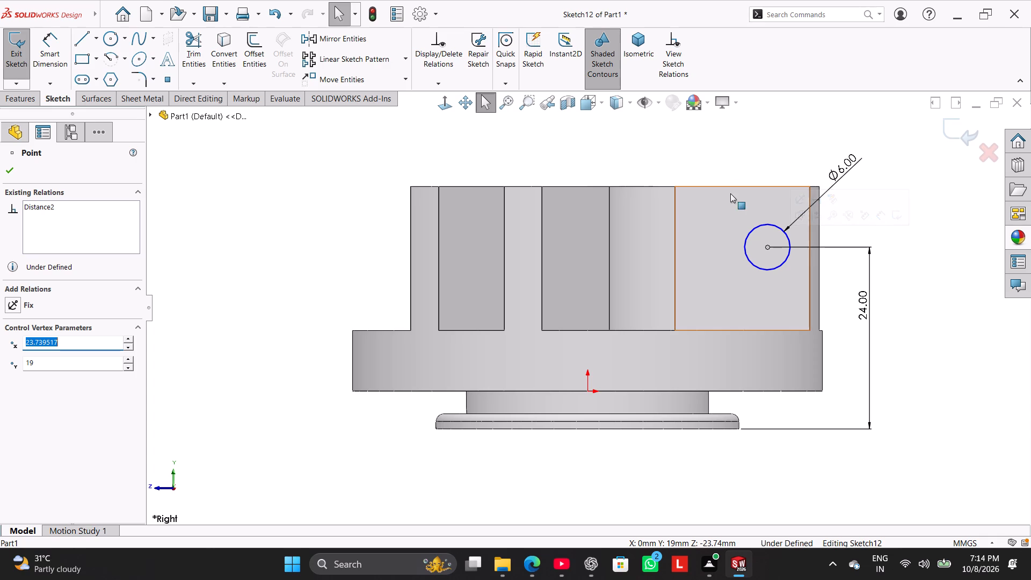
left_click(768, 154)
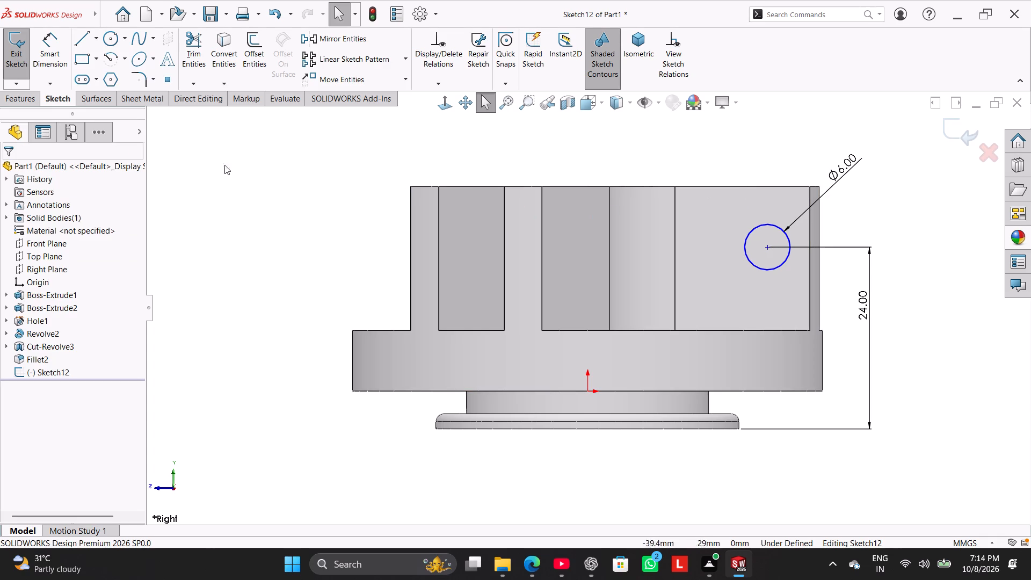
Dimension the horizontal distance from the origin to the 6 mm circle's centre at 25 mm.
left_click(60, 57)
left_click(588, 388)
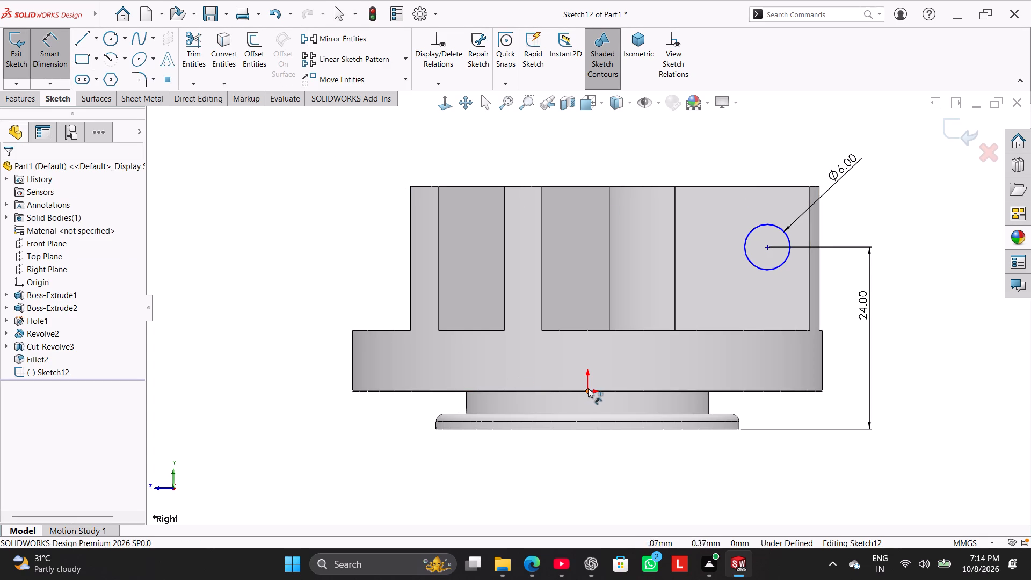
left_click(766, 248)
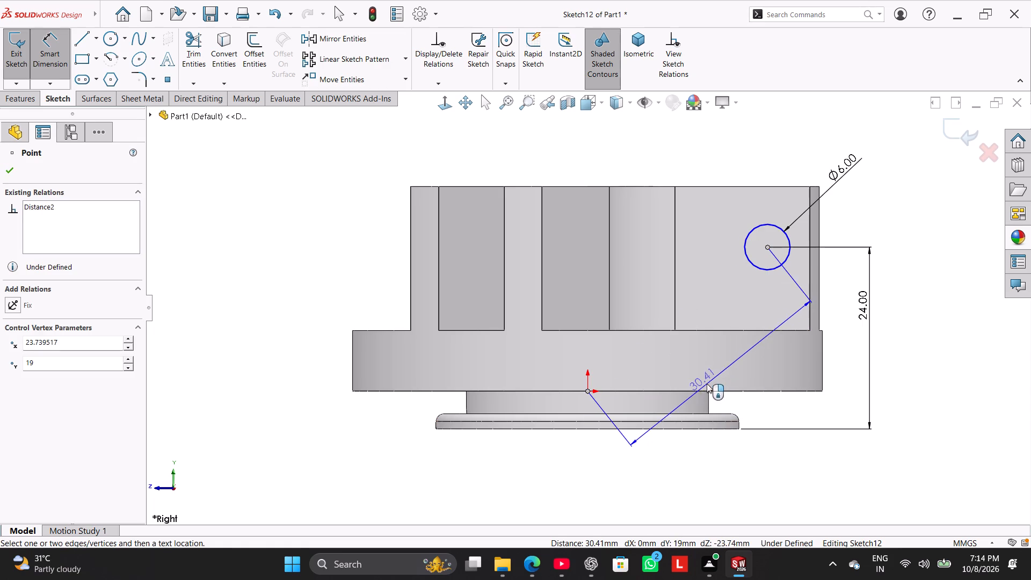
left_click(677, 411)
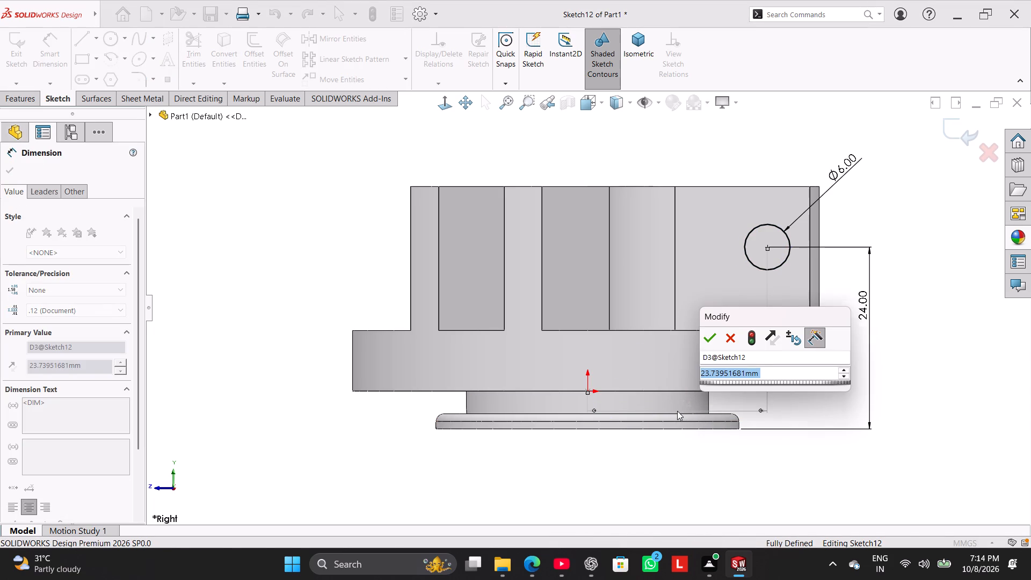
type("25")
key("Return")
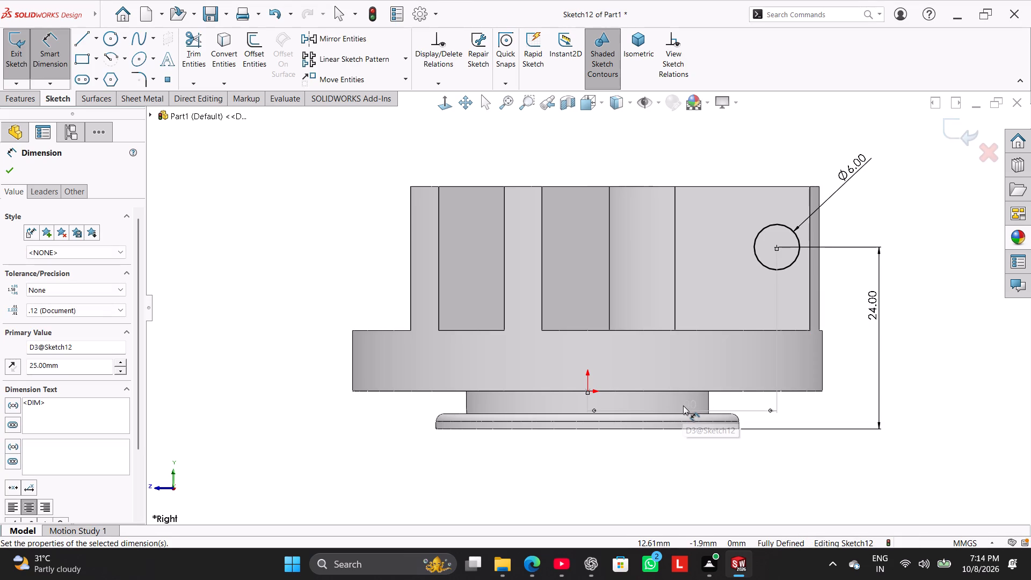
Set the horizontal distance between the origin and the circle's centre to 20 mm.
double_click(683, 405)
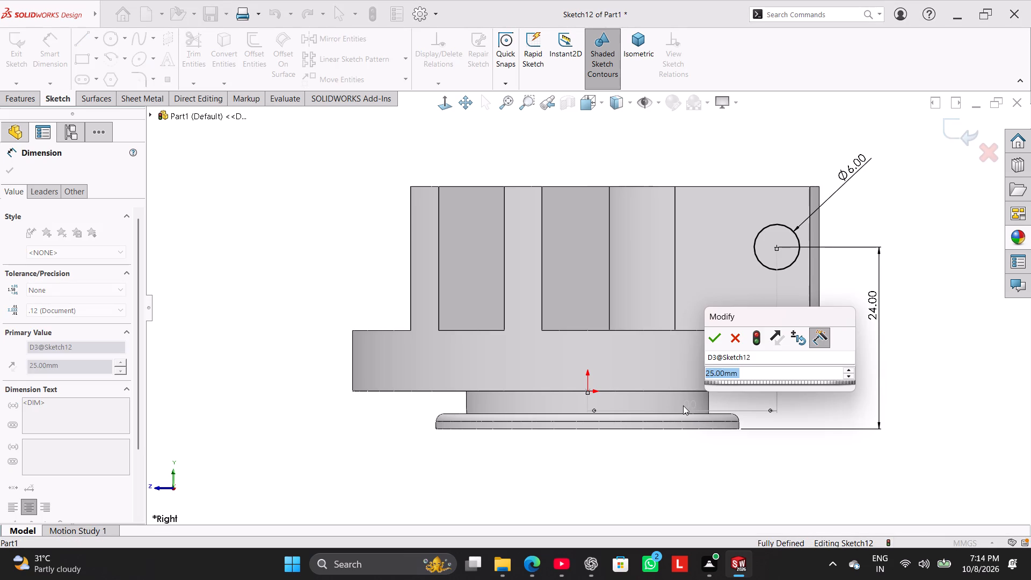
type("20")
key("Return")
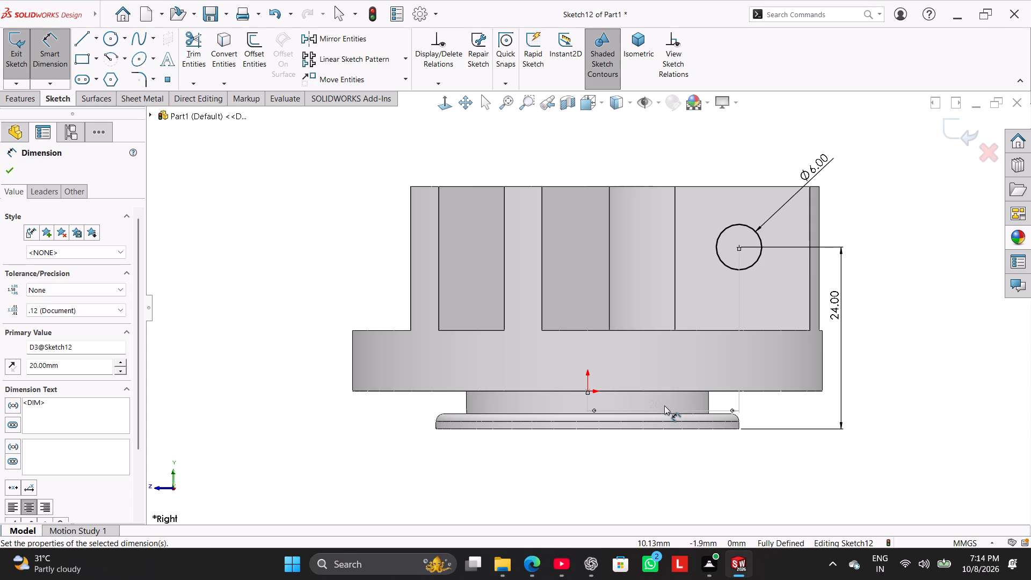
Set the horizontal distance between the origin and the circle's centre to 22.5 mm.
double_click(664, 405)
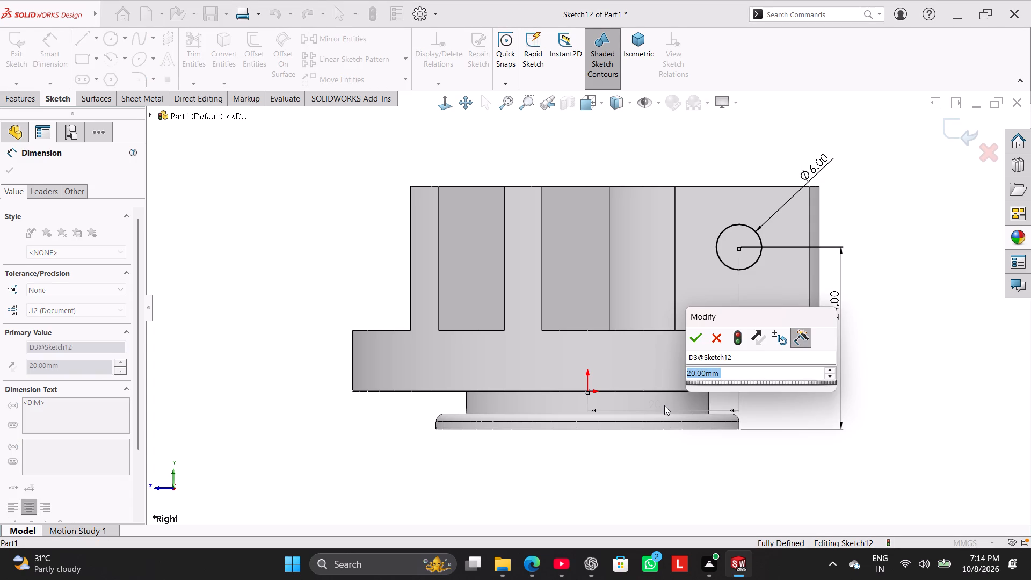
type("22.5")
key("Return")
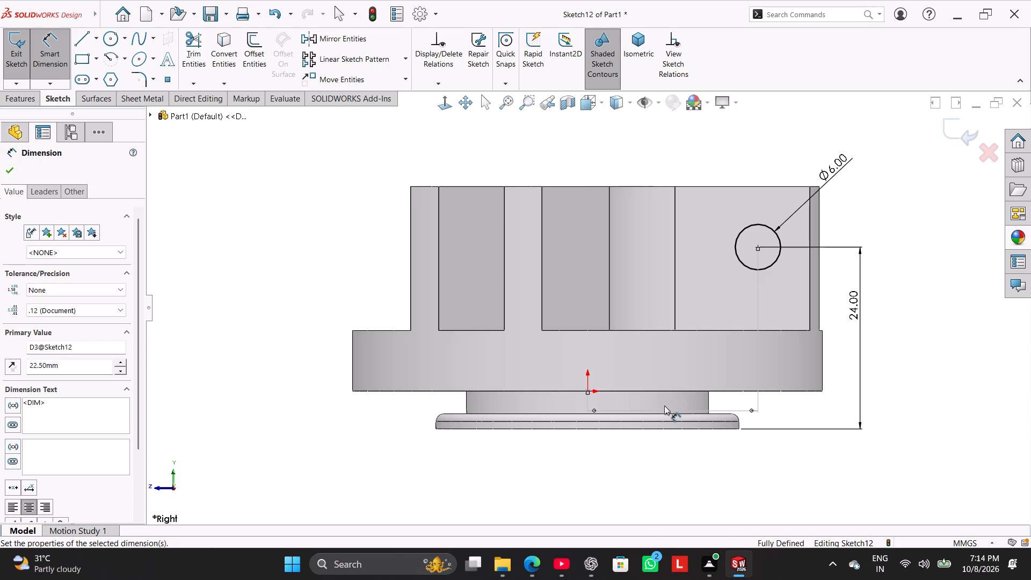
left_click(280, 264)
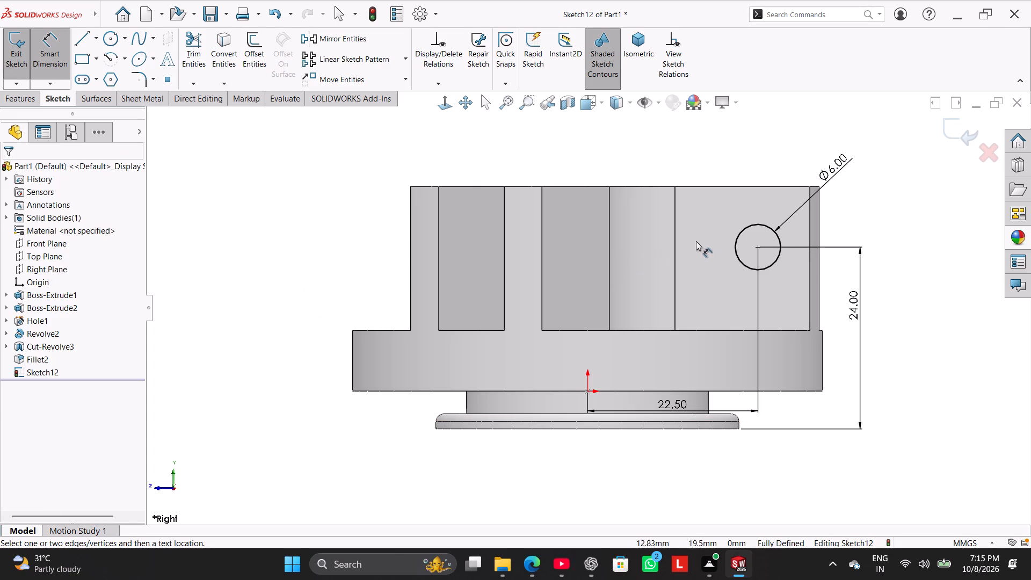
Extrude-cut the 6 mm circle through the walls using Through All - Both.
scroll(705, 240, "down", 2)
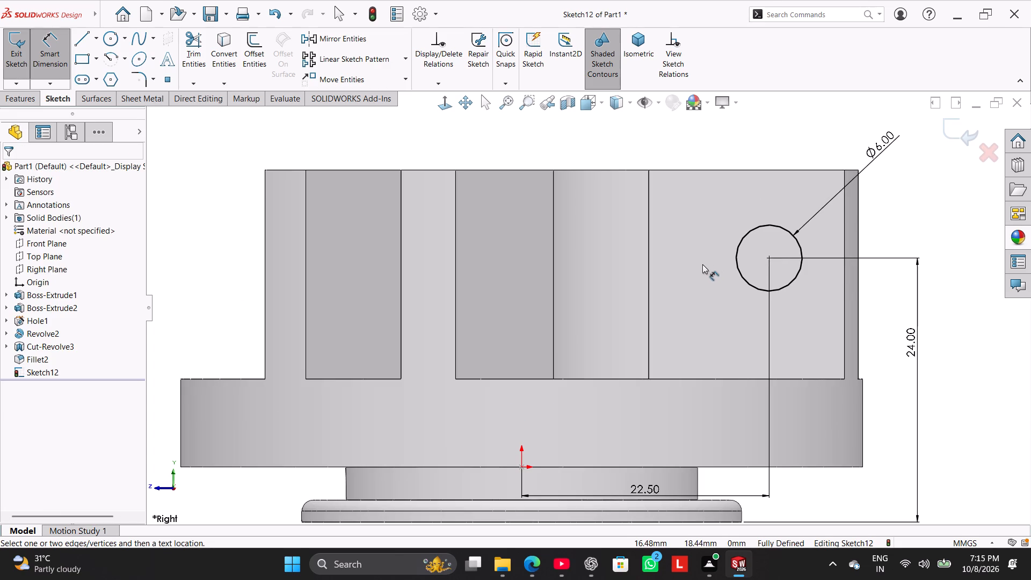
scroll(702, 264, "up", 1)
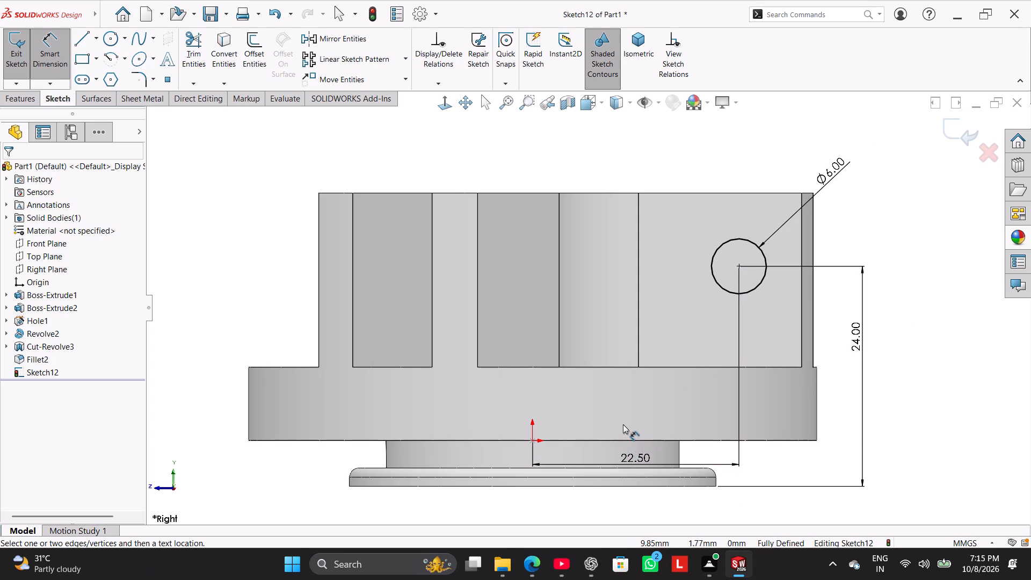
scroll(628, 423, "up", 3)
middle_click_drag(589, 193, 596, 336)
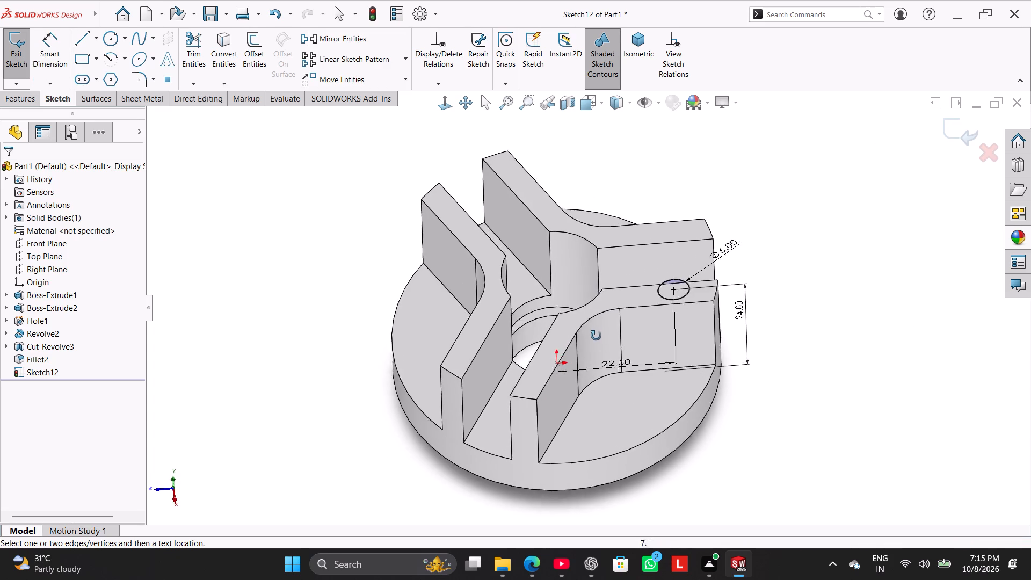
middle_click_drag(596, 336, 591, 396)
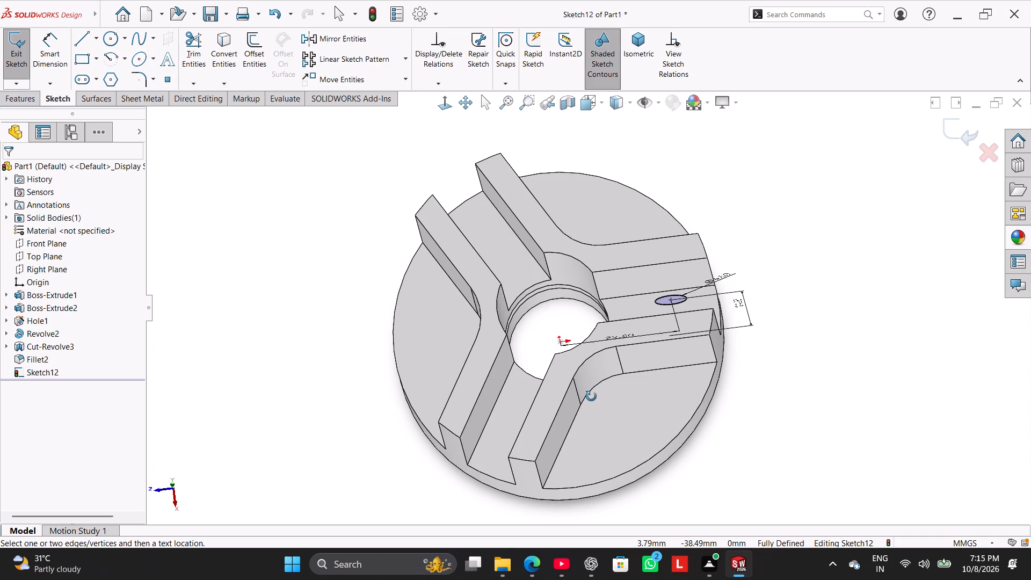
middle_click_drag(591, 396, 536, 274)
left_click(382, 233)
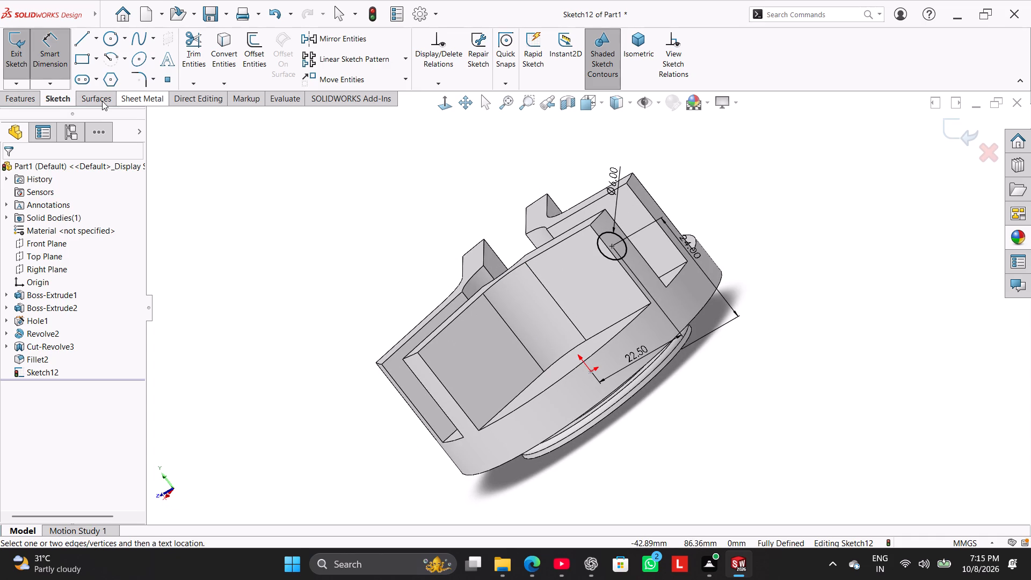
left_click(12, 97)
left_click(223, 50)
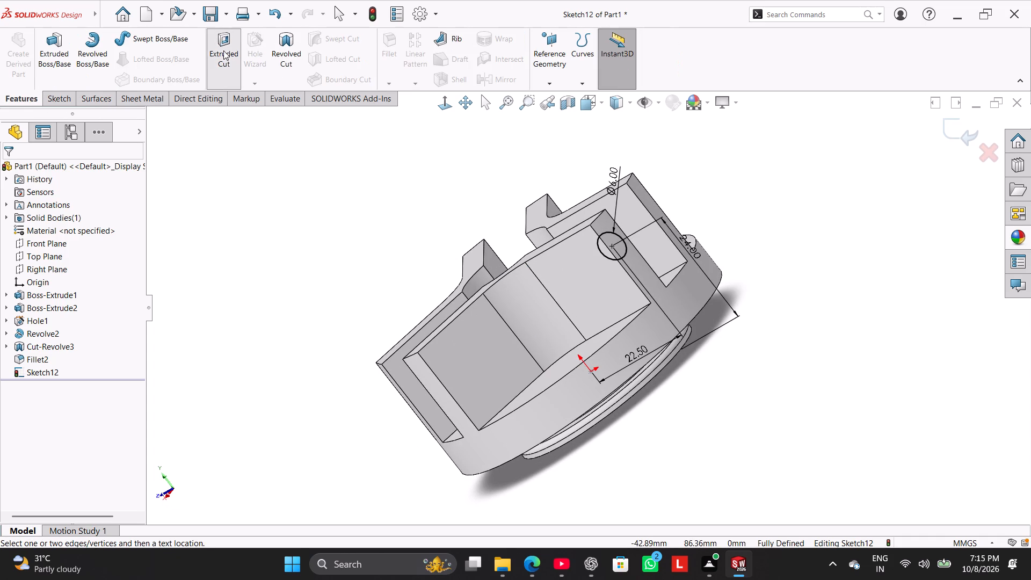
middle_click_drag(295, 237, 334, 294)
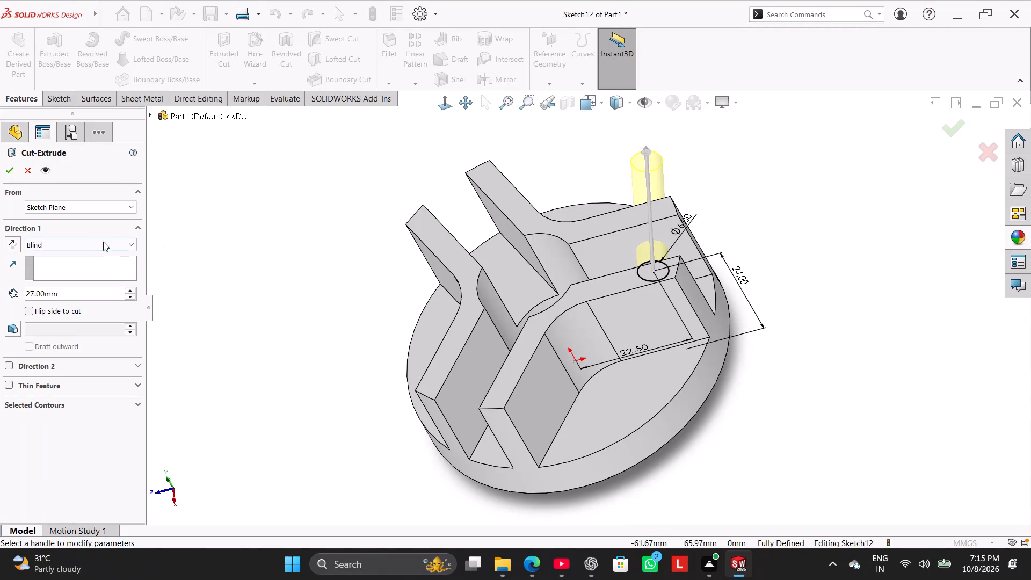
left_click(103, 242)
left_click(101, 273)
left_click(10, 175)
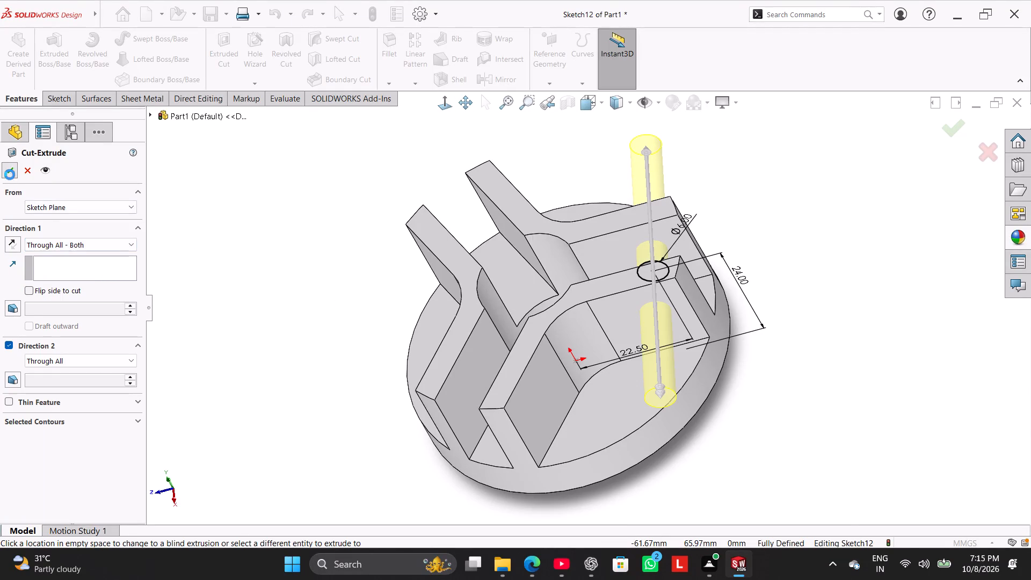
left_click(297, 260)
Set up a circular pattern of the Cut-Extrude1 wall holes around the curved inner face at the central bore.
right_click_drag(280, 285, 557, 211)
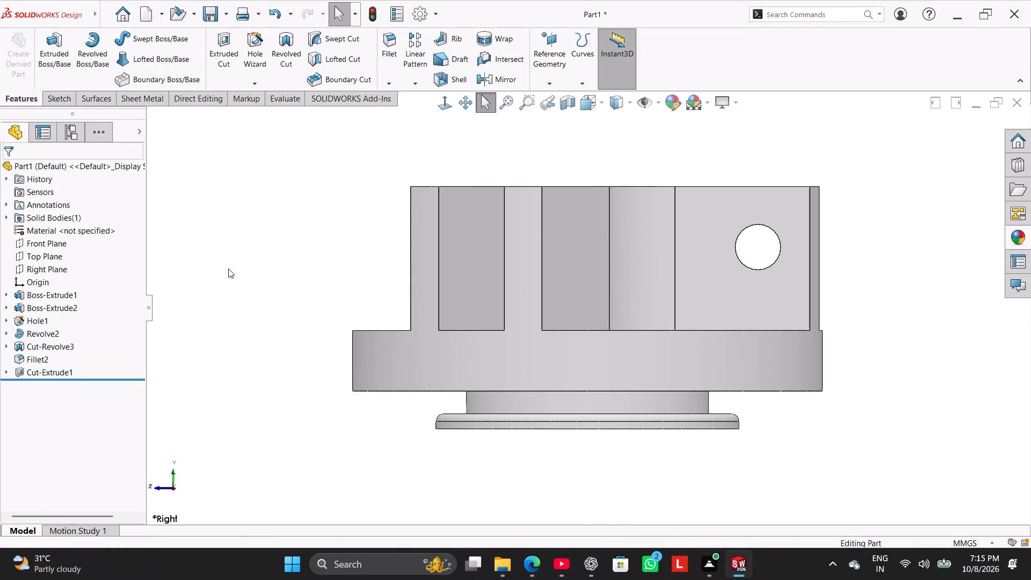
right_click_drag(263, 269, 569, 198)
right_click_drag(336, 238, 419, 187)
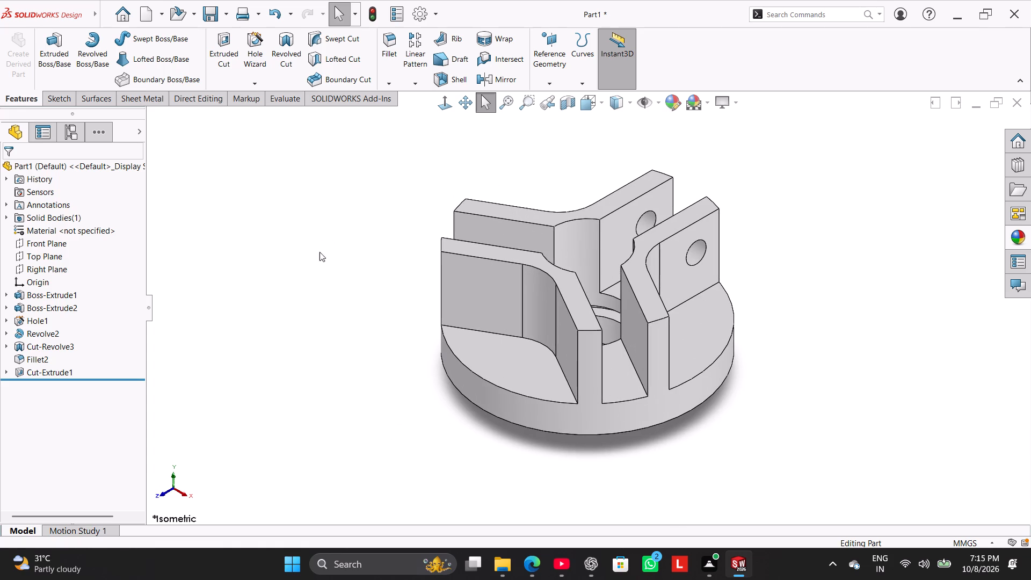
left_click(320, 259)
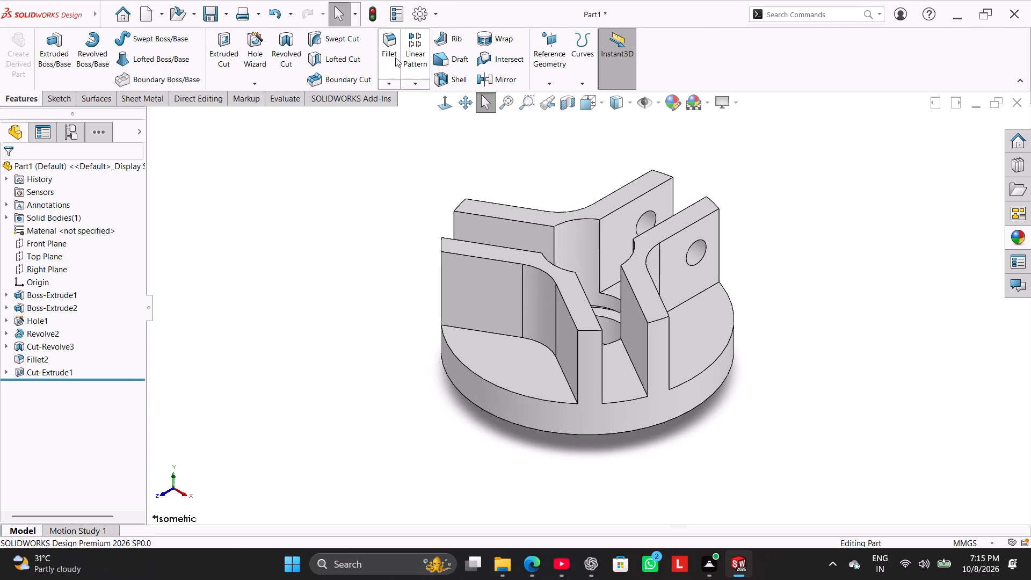
left_click(422, 82)
left_click(446, 105)
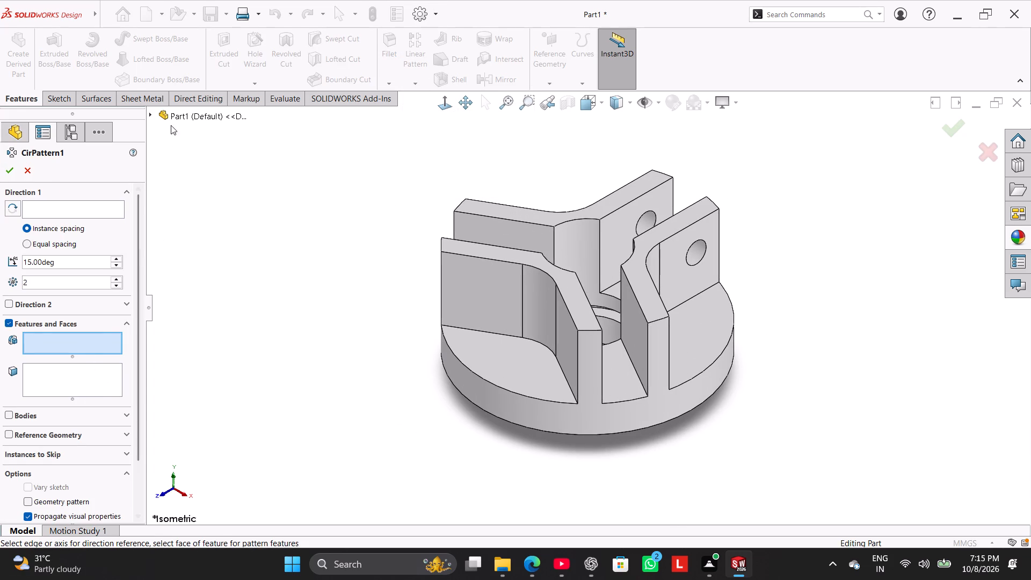
left_click(162, 114)
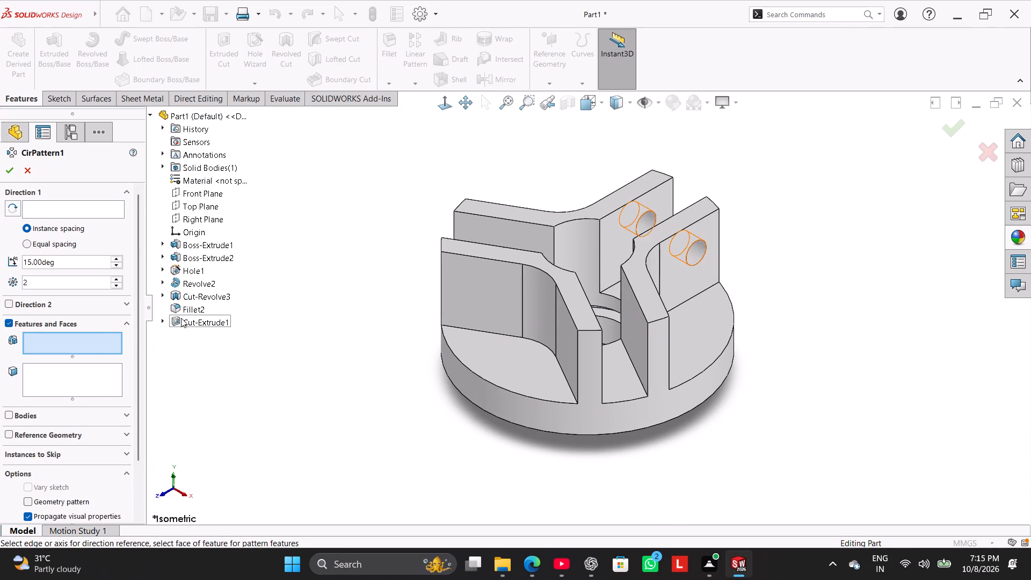
left_click(184, 320)
left_click(202, 320)
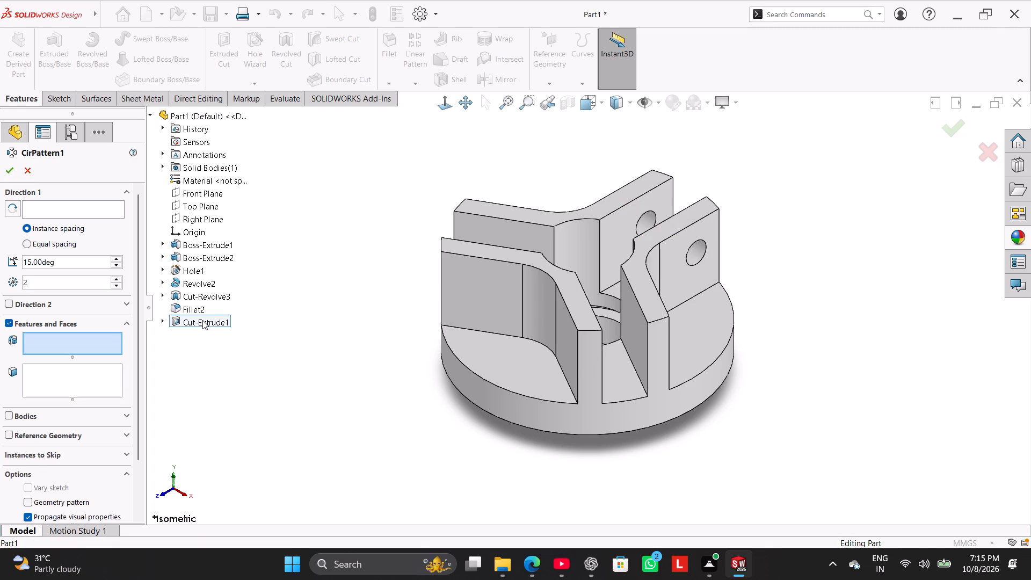
left_click(202, 320)
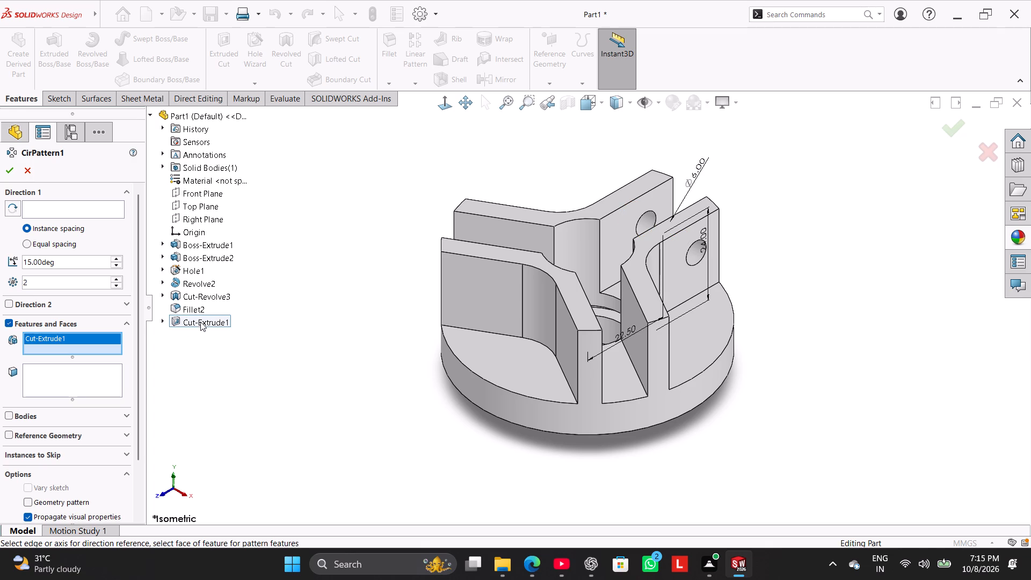
middle_click_drag(322, 240, 314, 267)
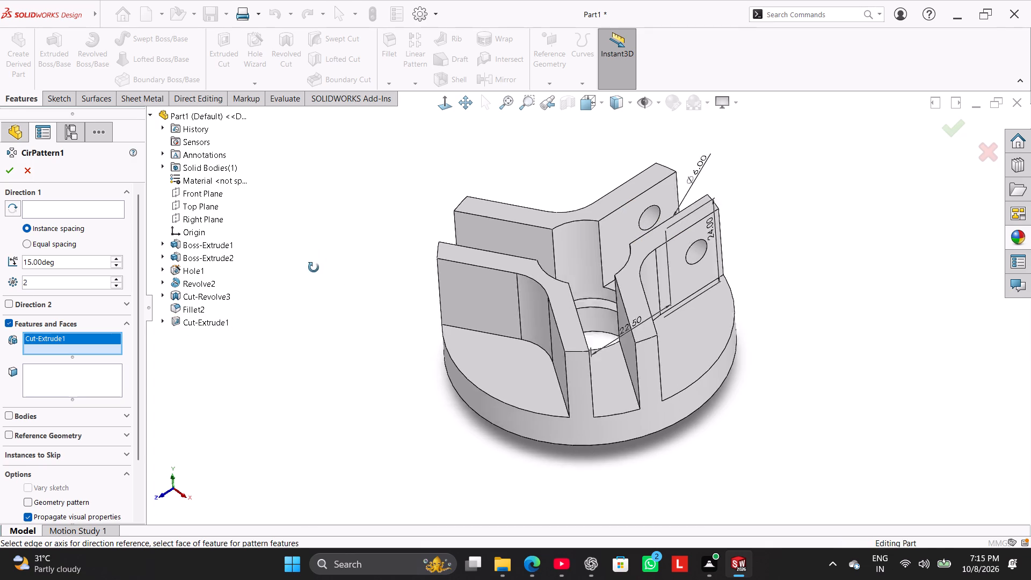
middle_click_drag(314, 267, 291, 324)
left_click(85, 212)
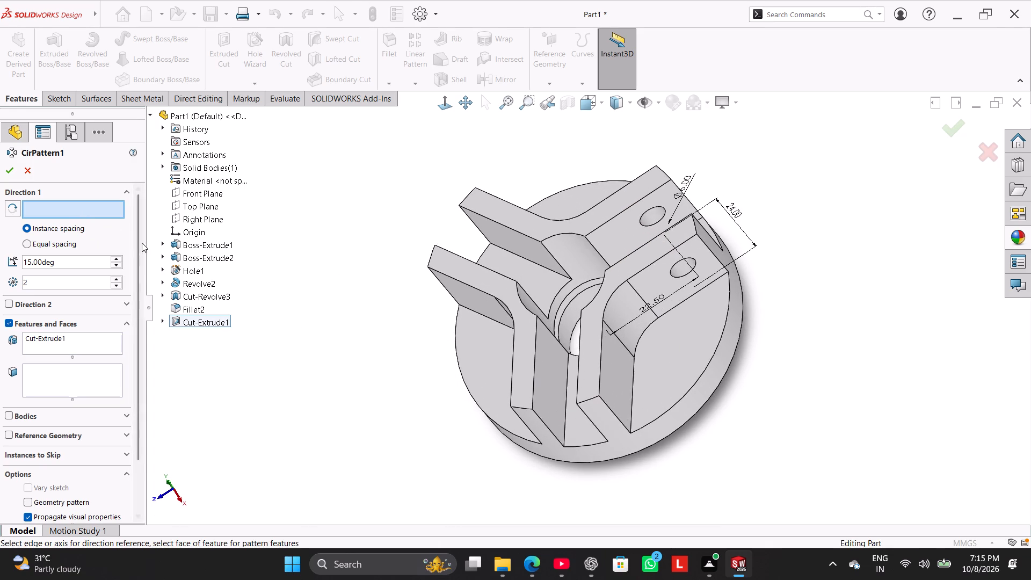
left_click(576, 257)
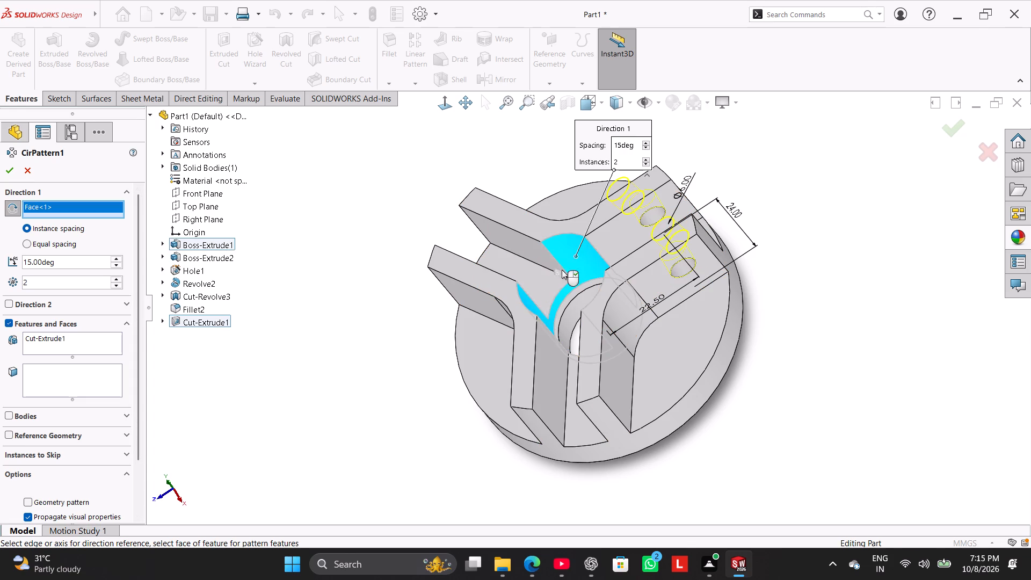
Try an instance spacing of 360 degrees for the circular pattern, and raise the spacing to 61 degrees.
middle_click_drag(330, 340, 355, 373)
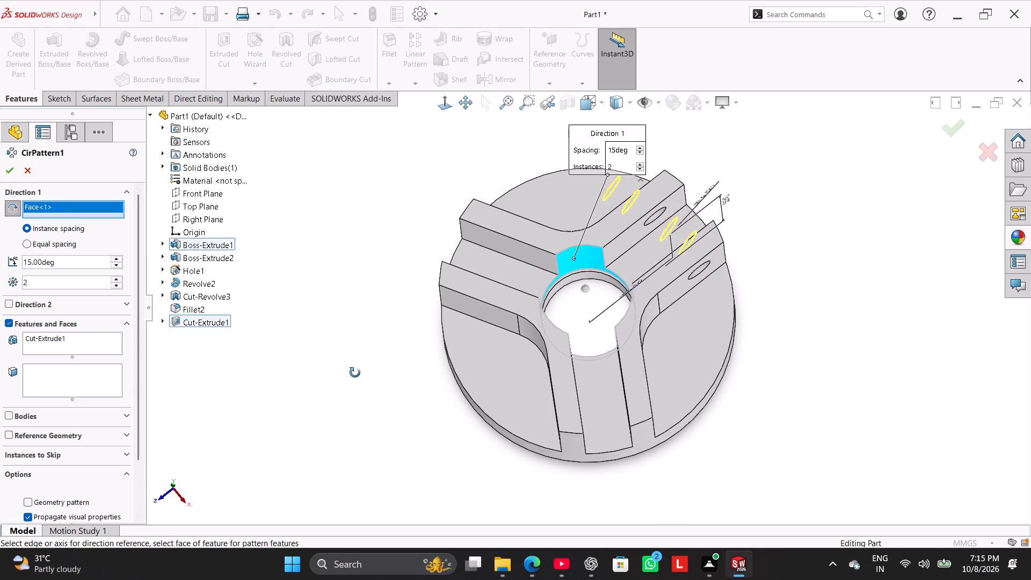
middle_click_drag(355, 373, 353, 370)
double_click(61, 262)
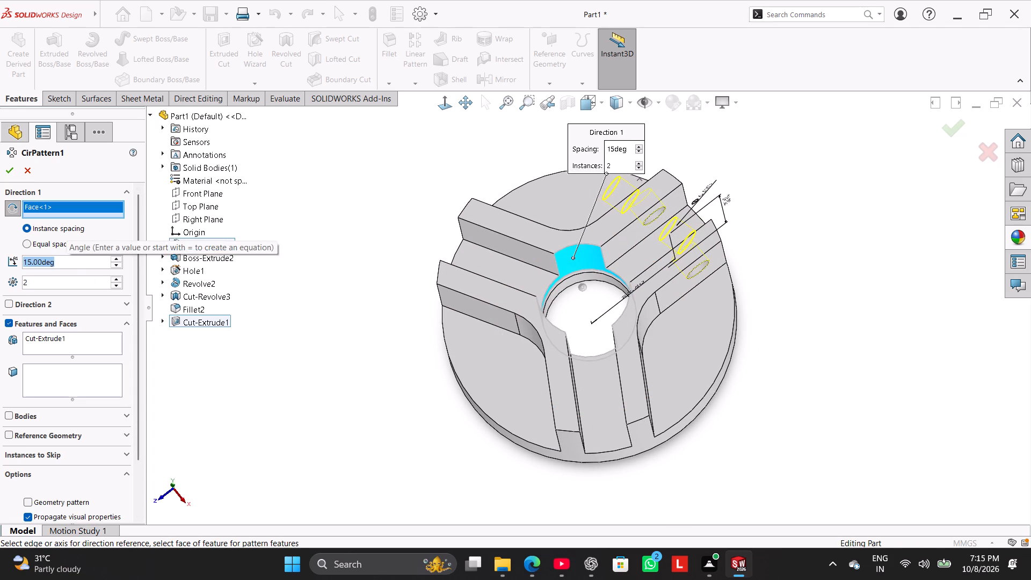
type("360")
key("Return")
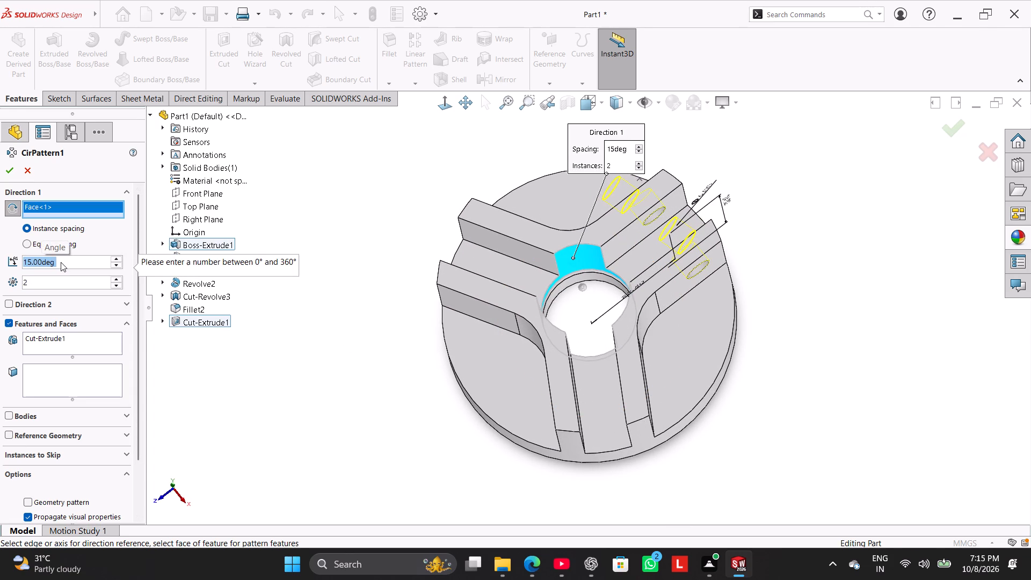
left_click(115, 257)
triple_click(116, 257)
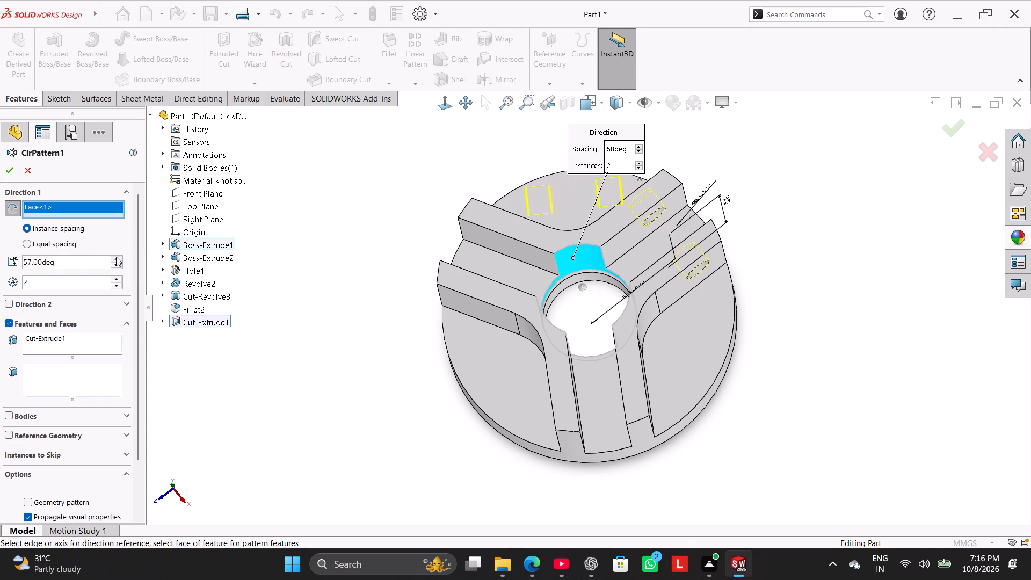
Set the circular pattern's number of instances to 3.
double_click(78, 281)
key("3")
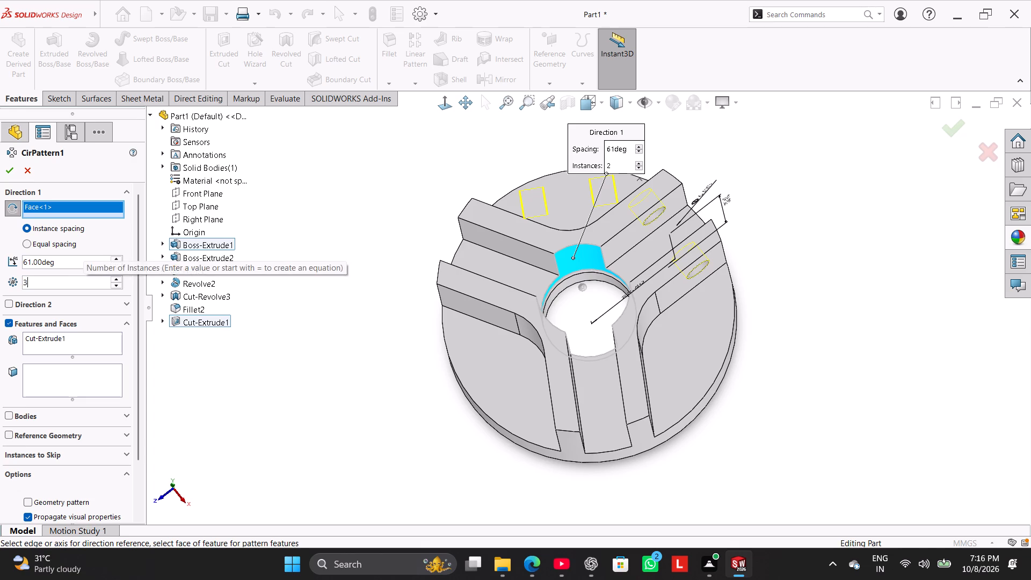
key("Return")
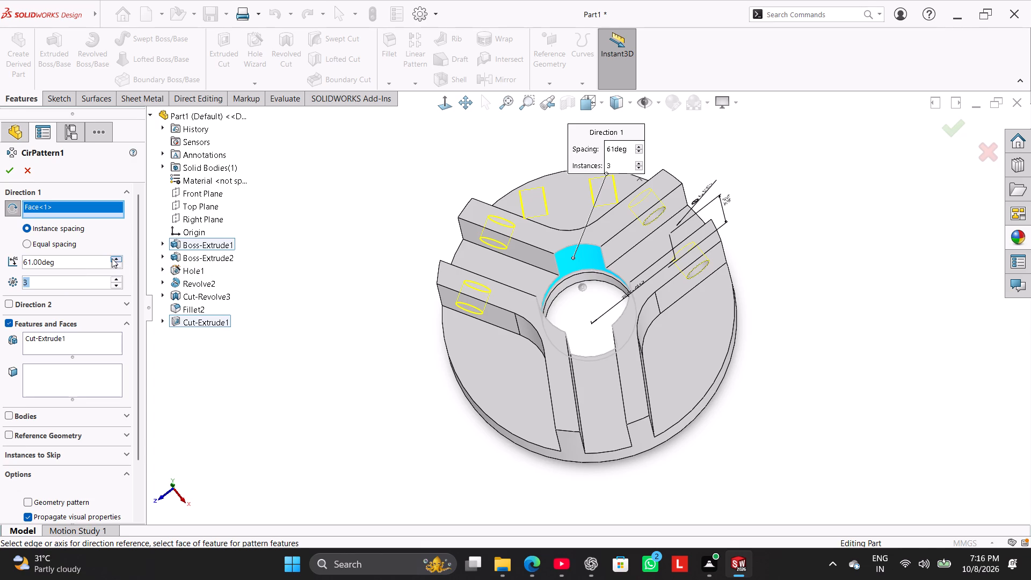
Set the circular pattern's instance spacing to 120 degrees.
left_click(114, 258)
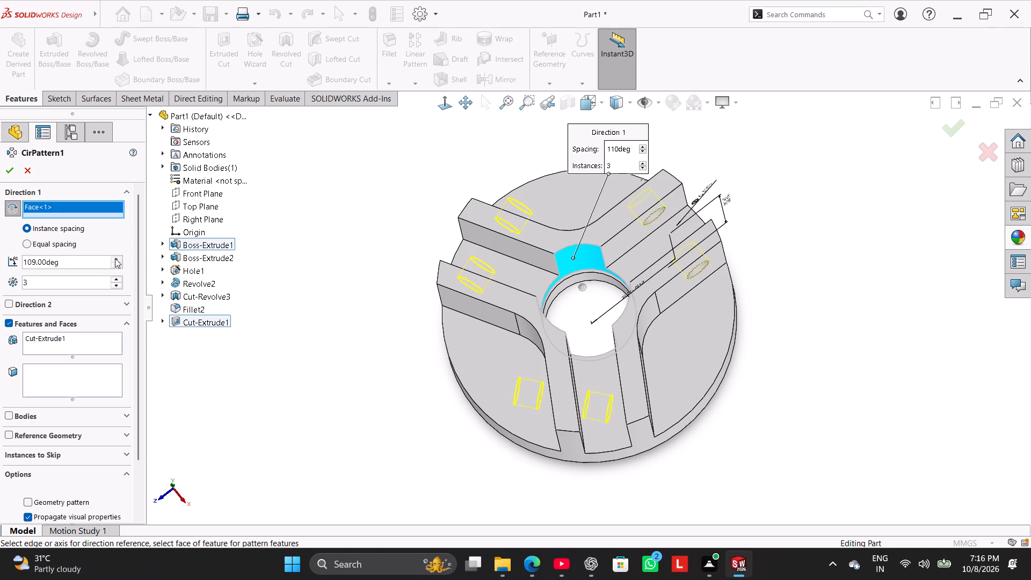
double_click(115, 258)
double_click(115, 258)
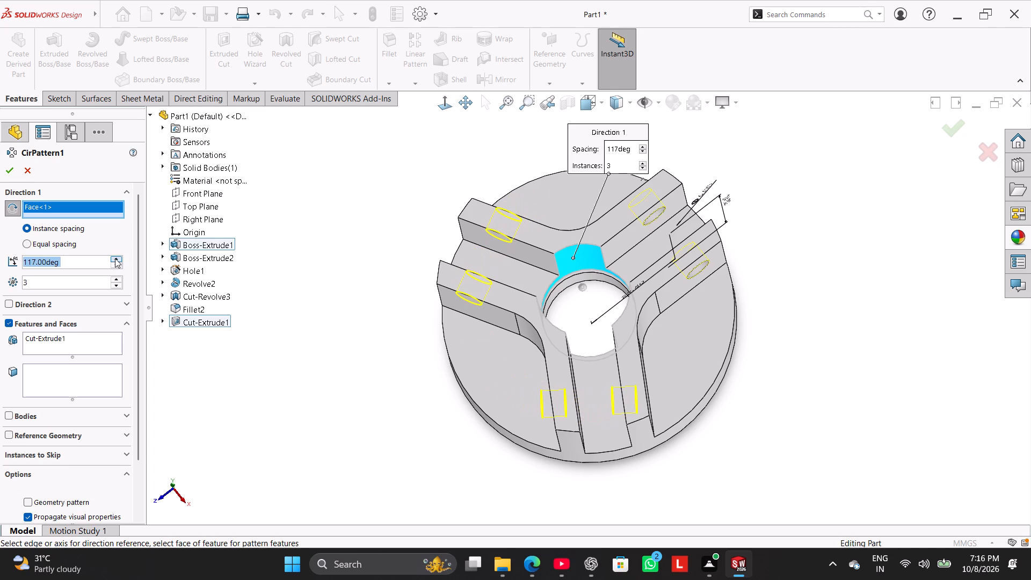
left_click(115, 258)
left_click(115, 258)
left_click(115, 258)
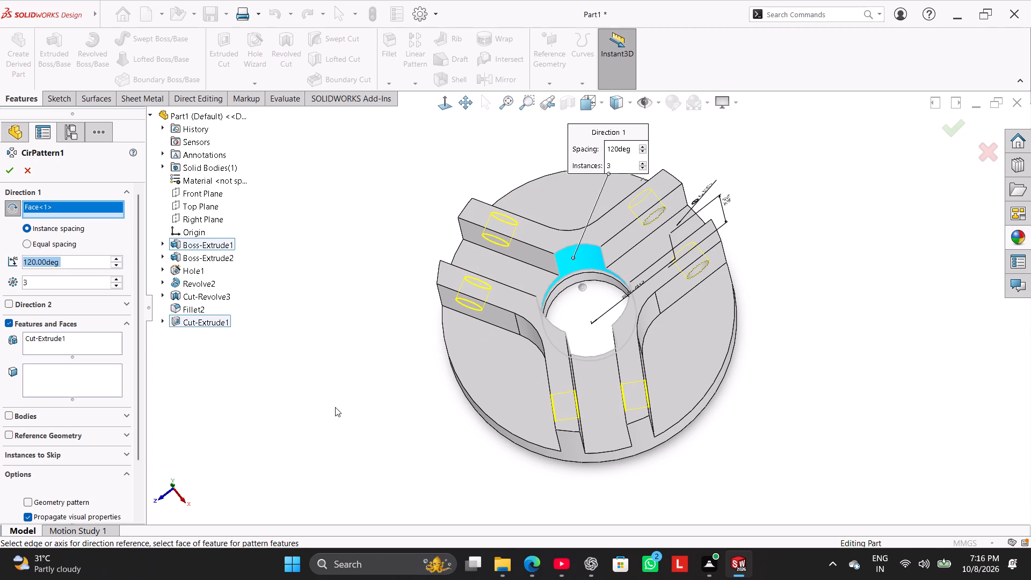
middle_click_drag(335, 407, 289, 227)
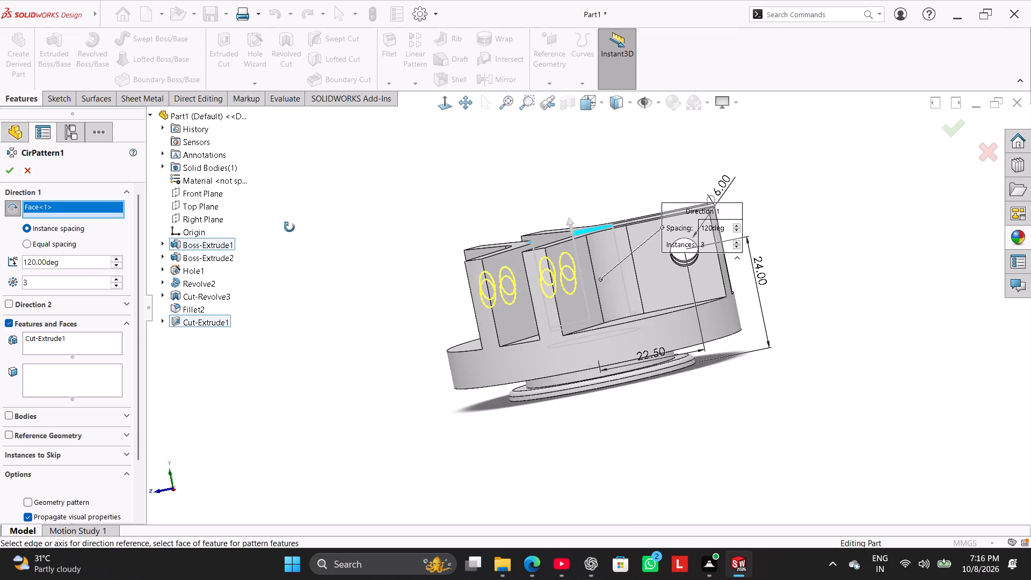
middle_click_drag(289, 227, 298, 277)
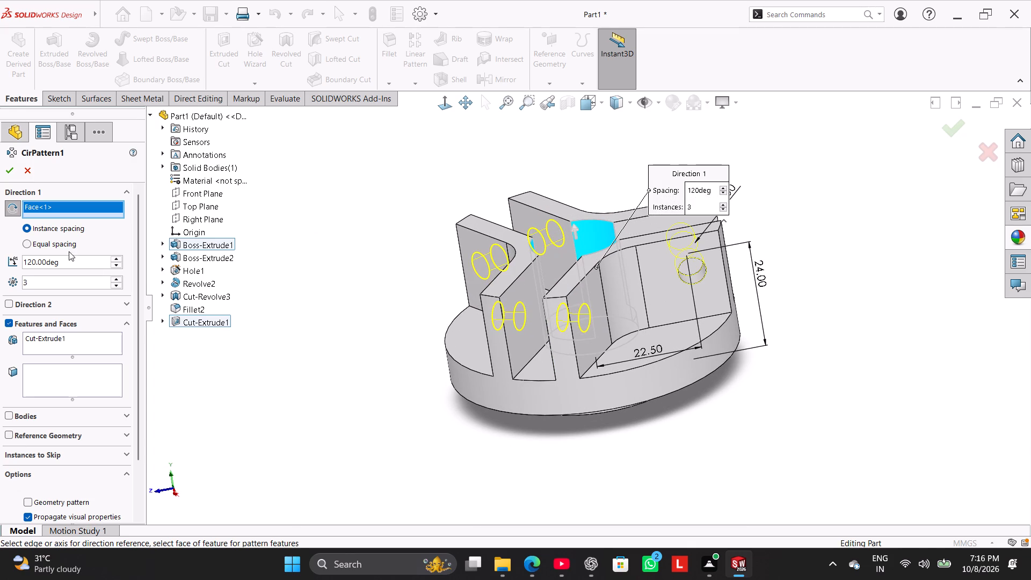
Switch the wall-hole circular pattern to equal spacing over 360 degrees with 3 instances and create it.
left_click(64, 244)
middle_click_drag(314, 349, 337, 380)
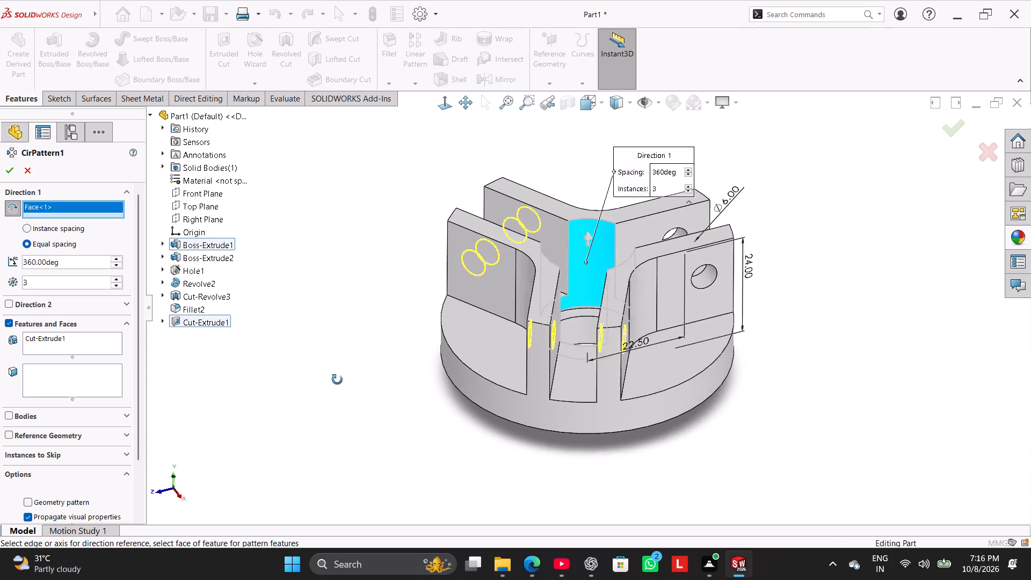
middle_click_drag(337, 380, 343, 404)
left_click(10, 173)
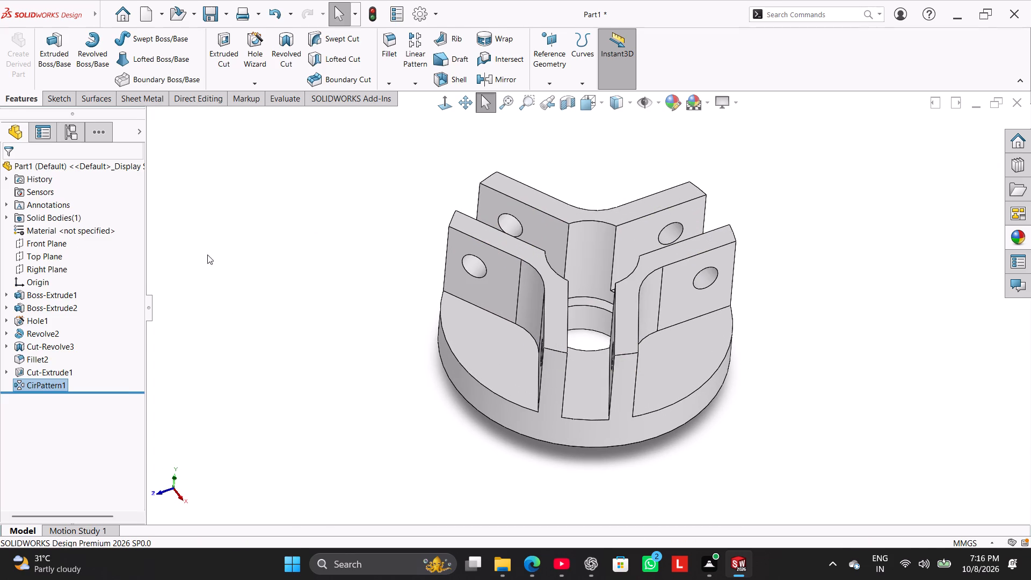
left_click(239, 267)
right_click_drag(270, 281, 334, 228)
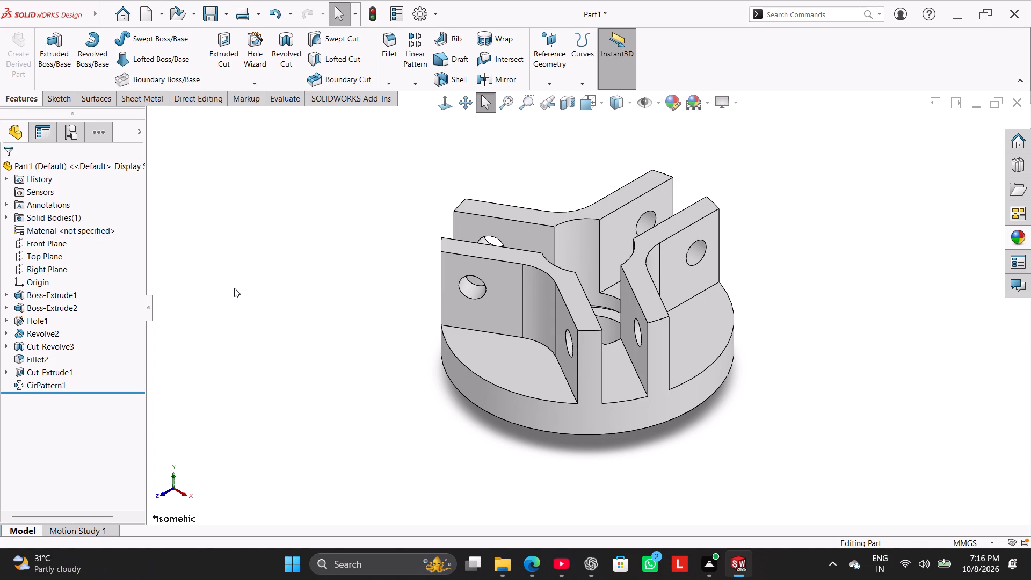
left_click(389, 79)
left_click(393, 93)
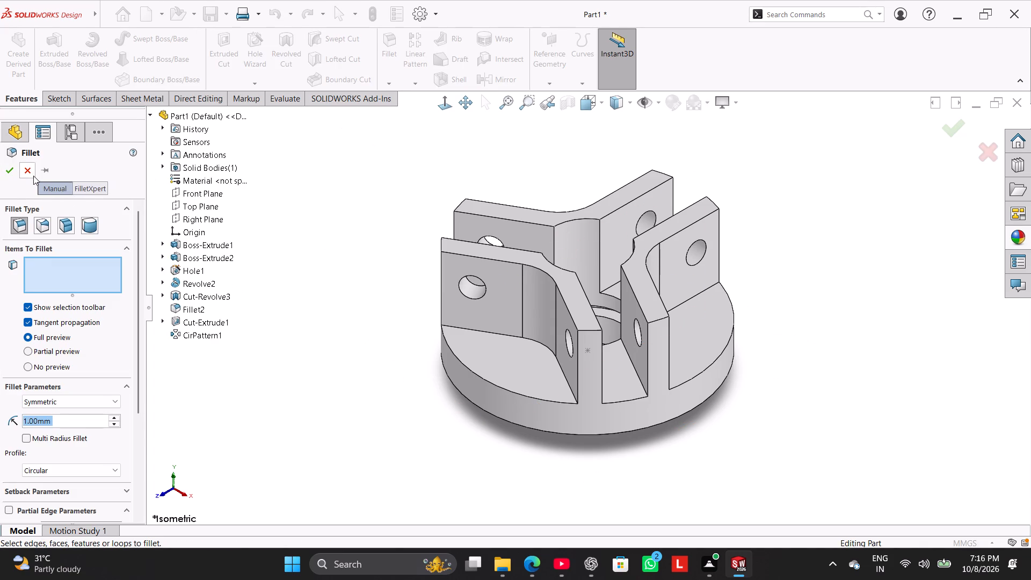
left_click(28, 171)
Start a Chamfer, try the right-loop edge selection from a wall's outer end edge, and clear the selected edges.
left_click(384, 80)
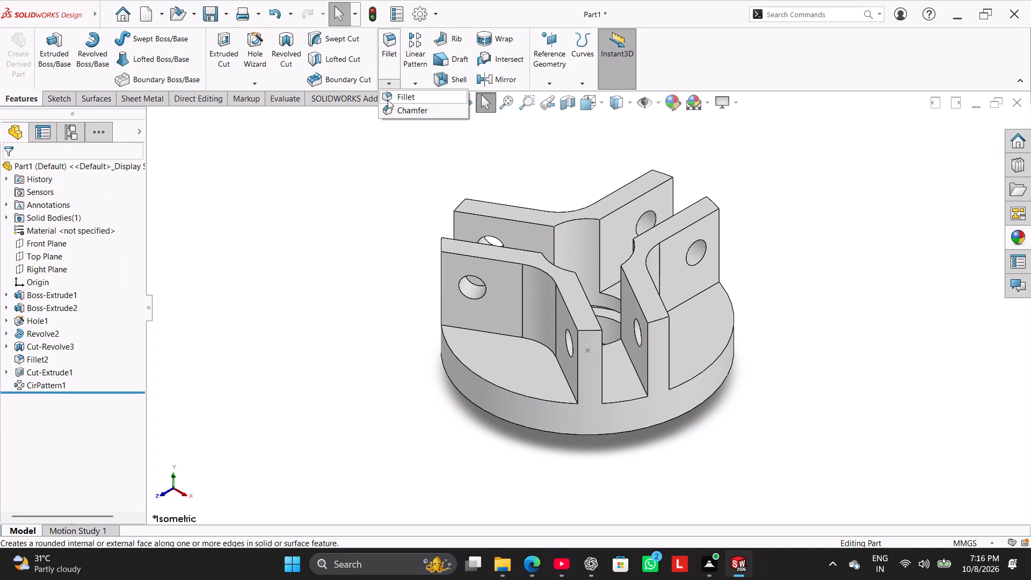
left_click(390, 109)
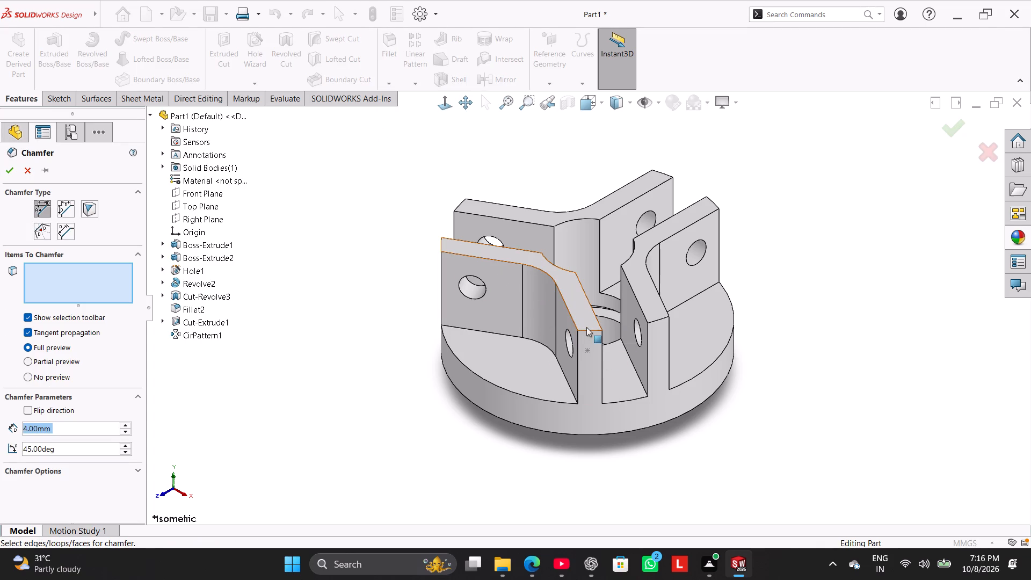
middle_click_drag(620, 153, 605, 222)
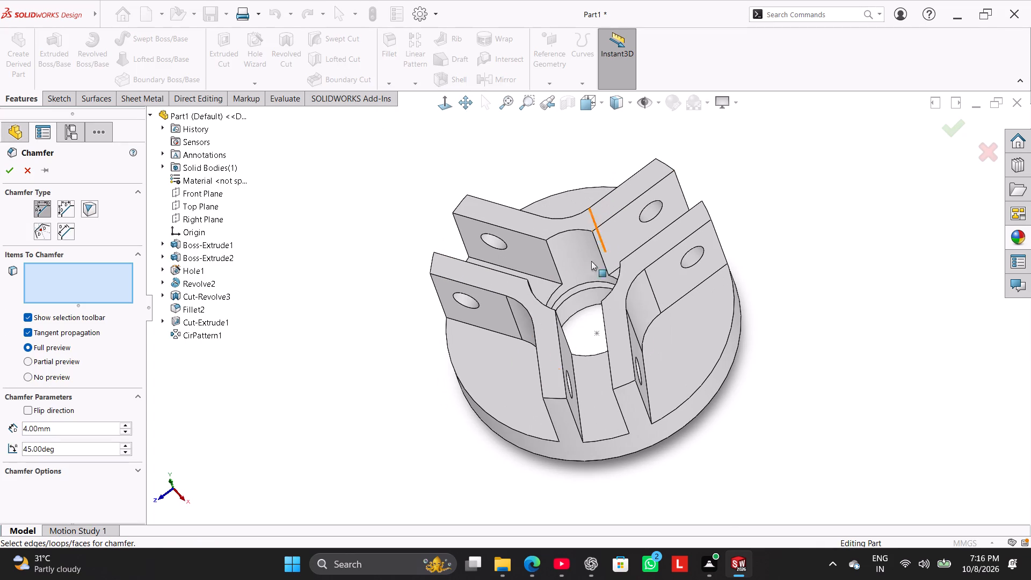
left_click(549, 397)
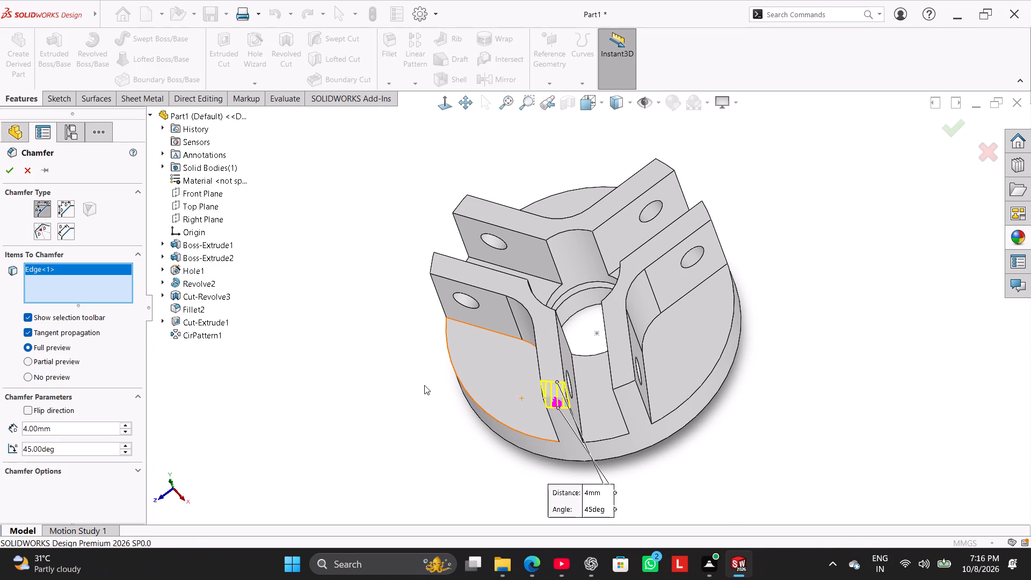
left_click(430, 260)
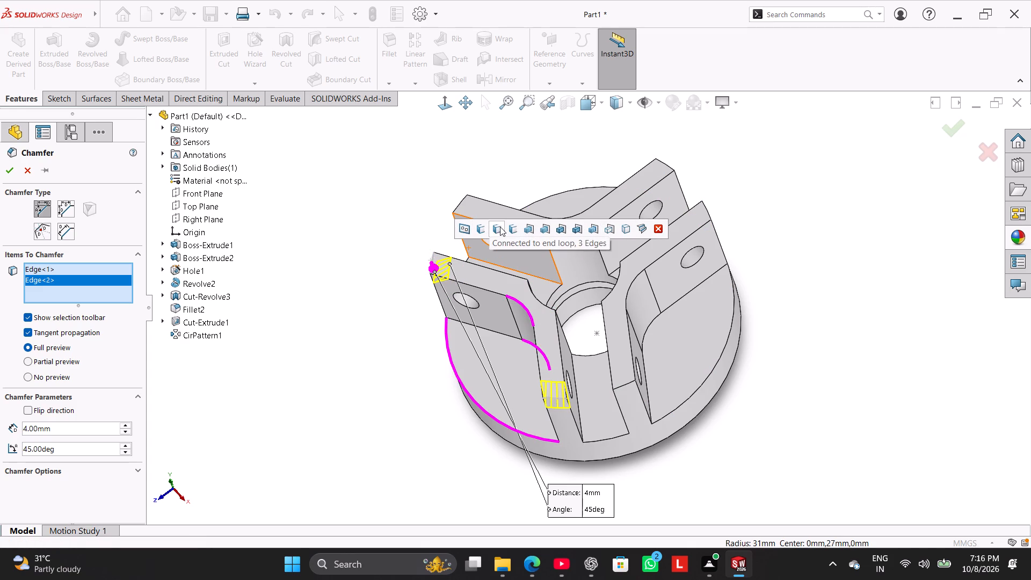
left_click(469, 229)
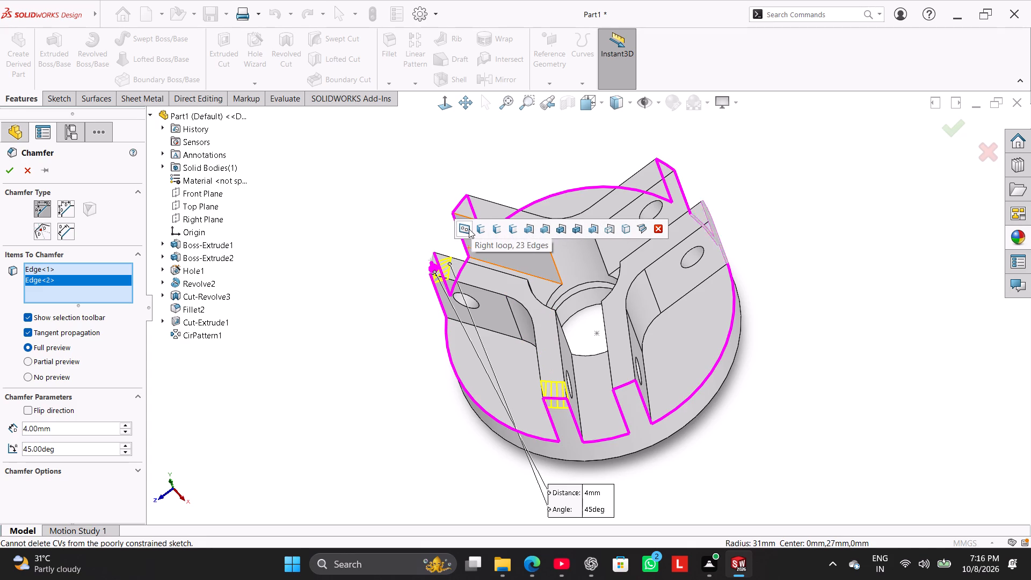
right_click(21, 321)
right_click(59, 322)
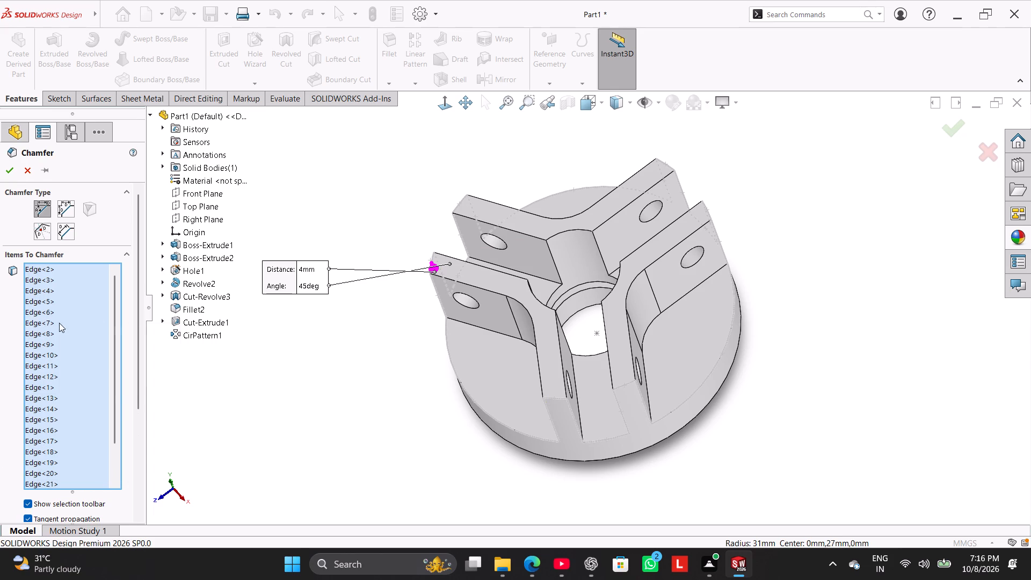
left_click(95, 341)
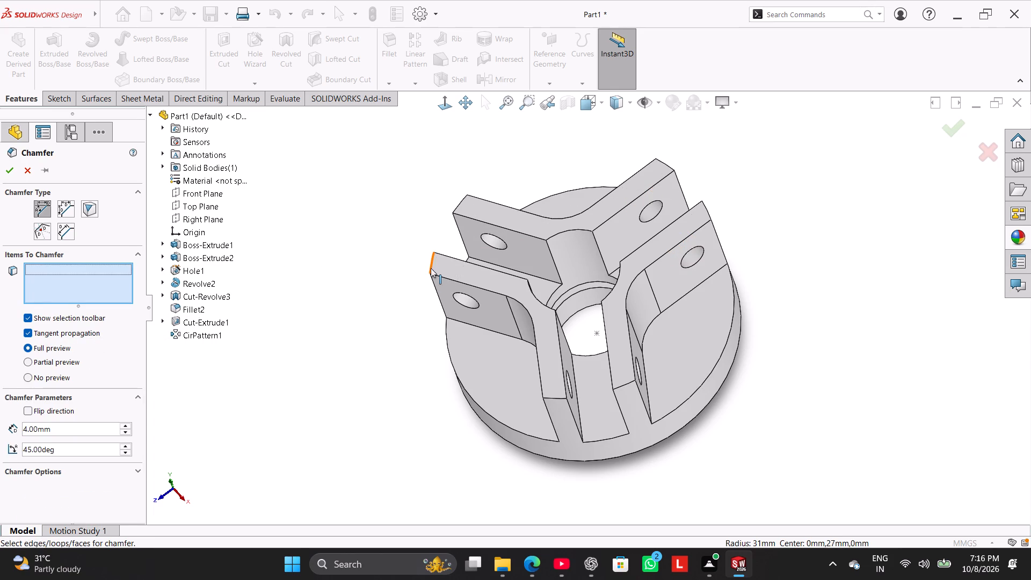
Chamfer the upper outer end edges of all six walls with a symmetric 4 mm distance-distance chamfer.
left_click(432, 262)
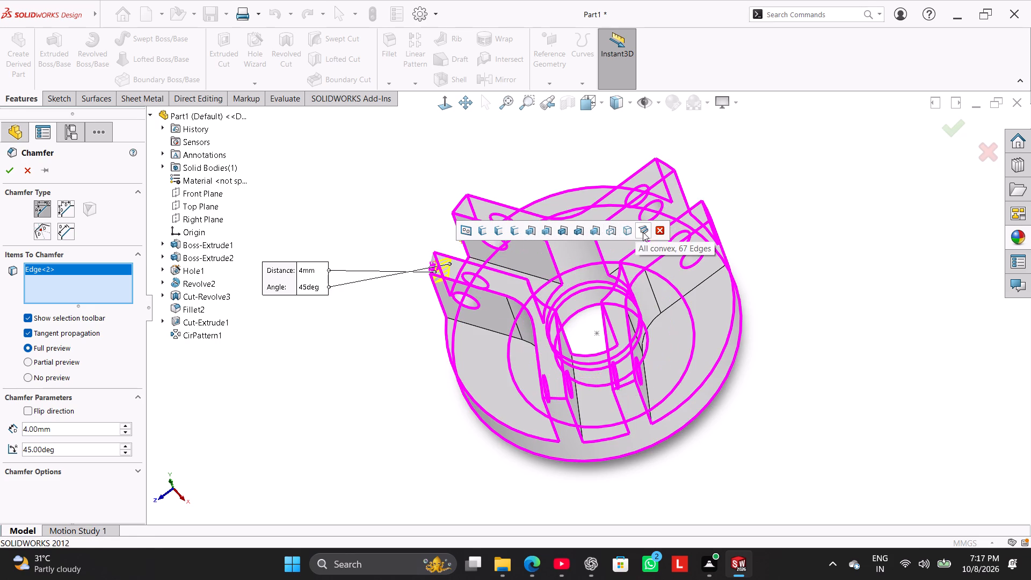
middle_click_drag(380, 208, 442, 253)
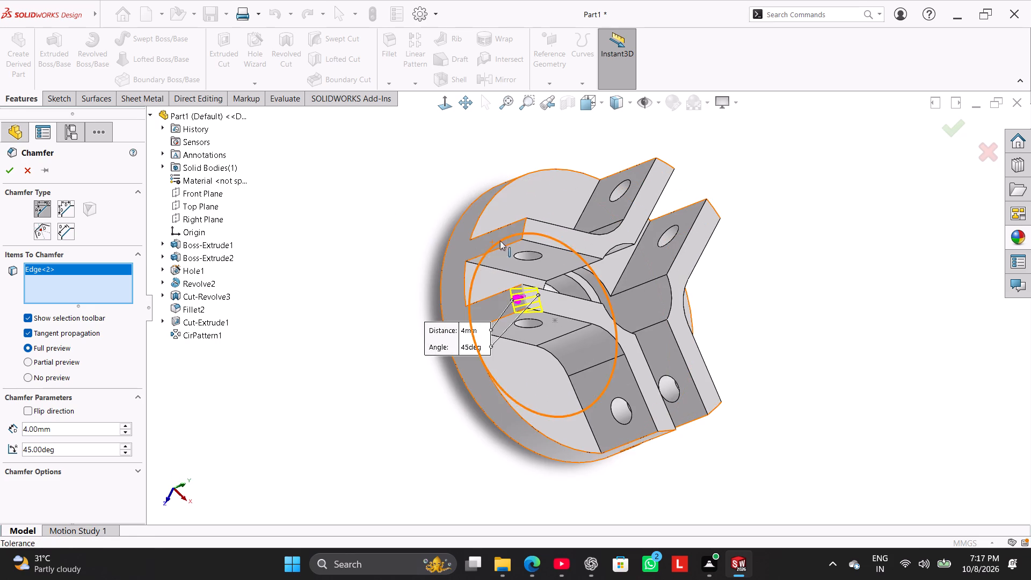
left_click(524, 229)
middle_click_drag(495, 177, 424, 258)
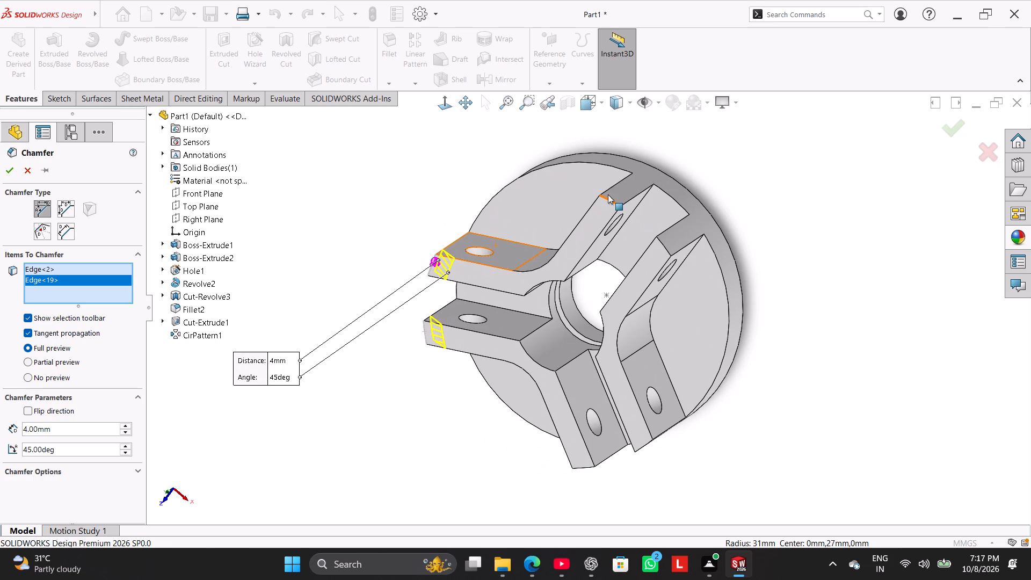
left_click(609, 200)
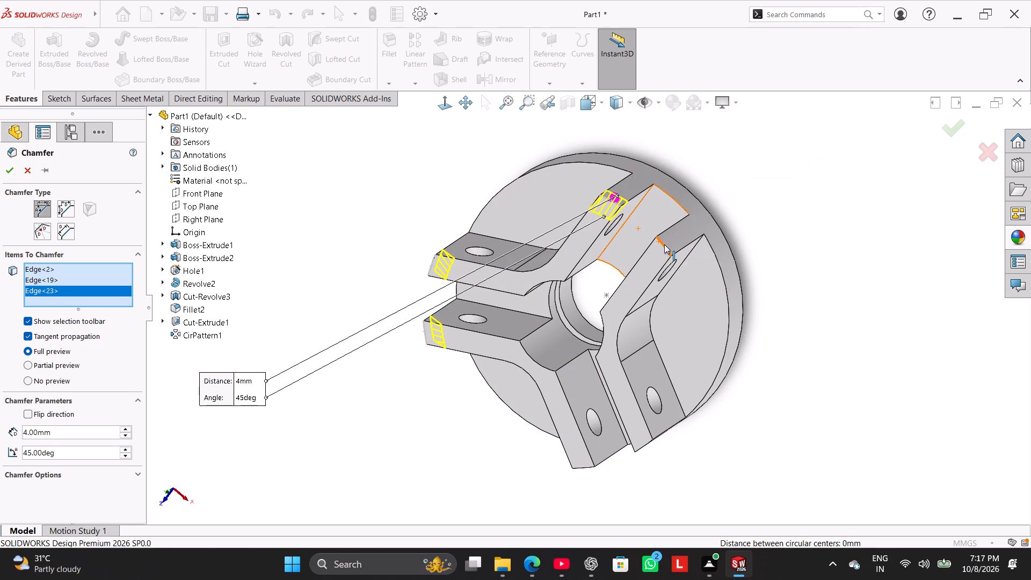
left_click(664, 244)
left_click(643, 445)
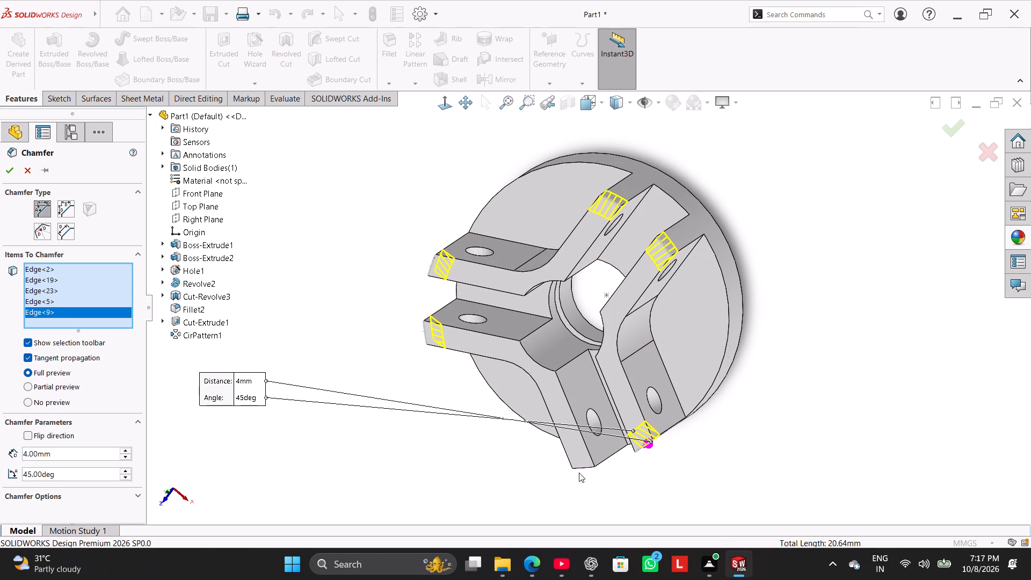
left_click(586, 469)
middle_click_drag(437, 444, 451, 230)
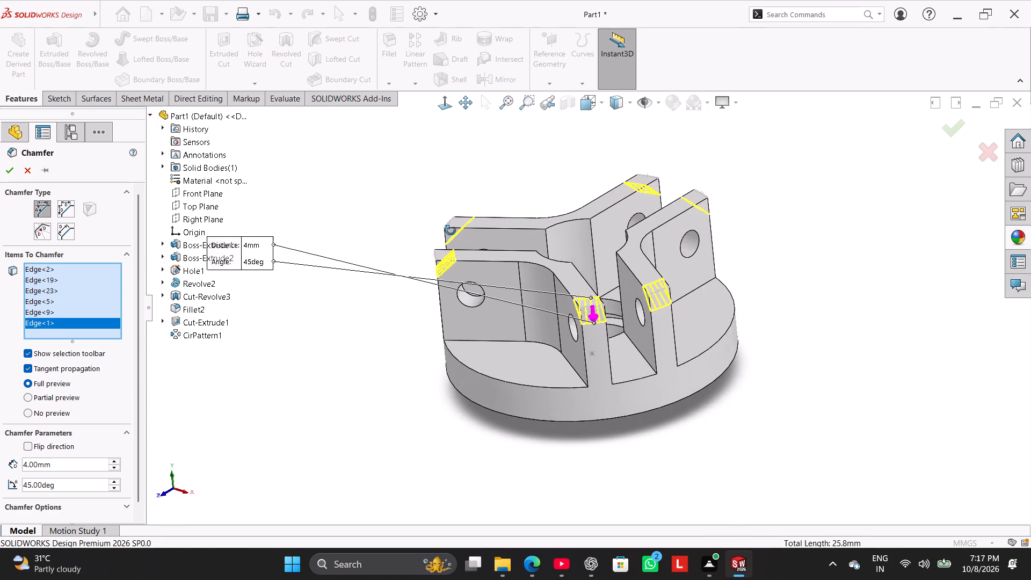
middle_click_drag(451, 230, 447, 279)
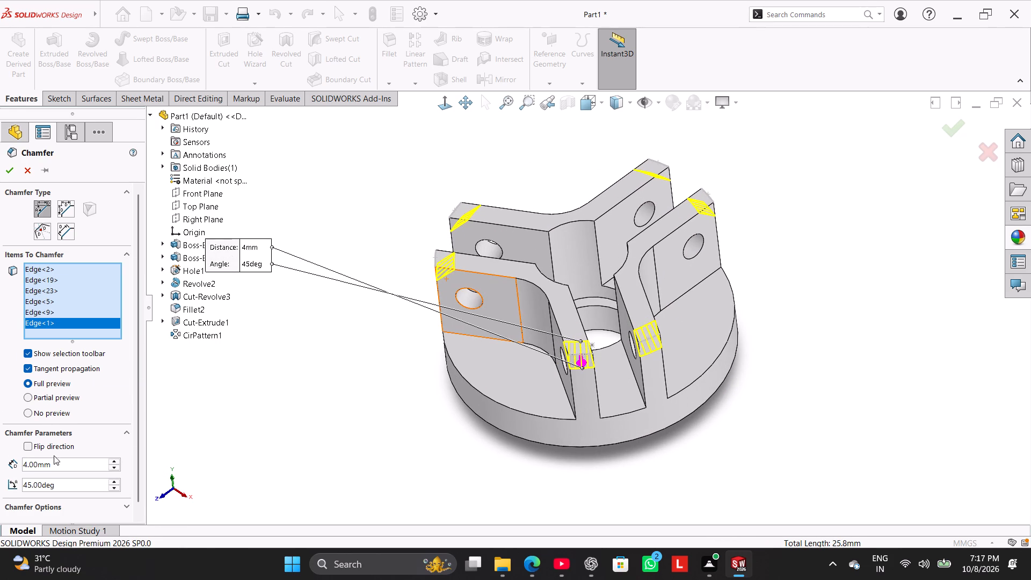
left_click(69, 209)
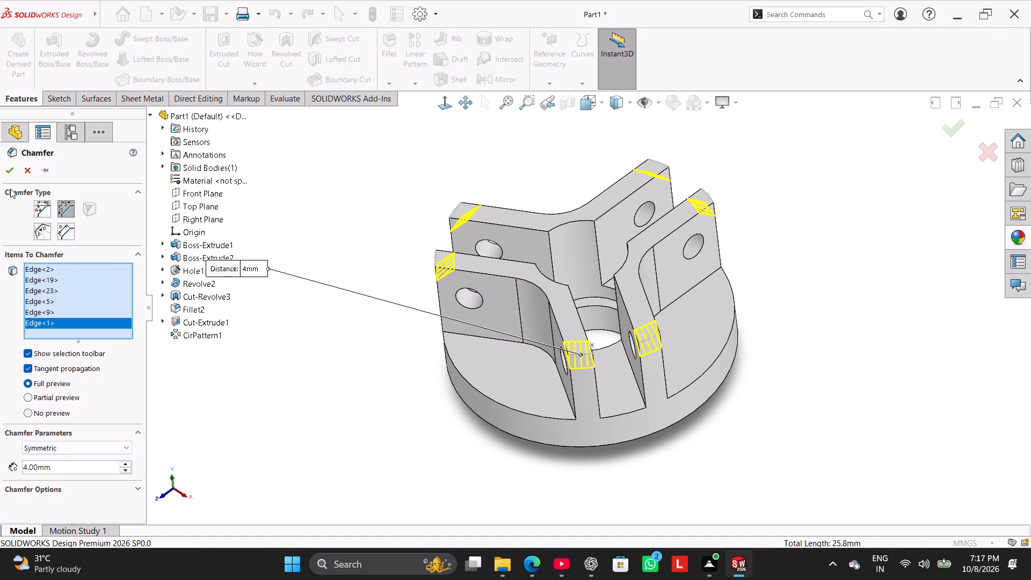
left_click(11, 170)
left_click_drag(245, 305, 255, 306)
right_click_drag(244, 317, 438, 226)
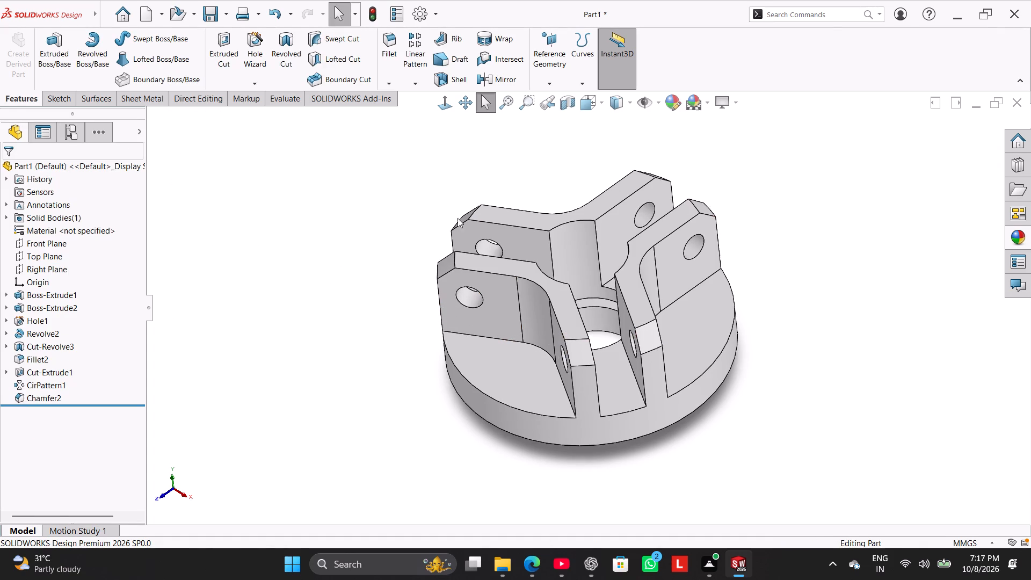
right_click_drag(241, 292, 400, 226)
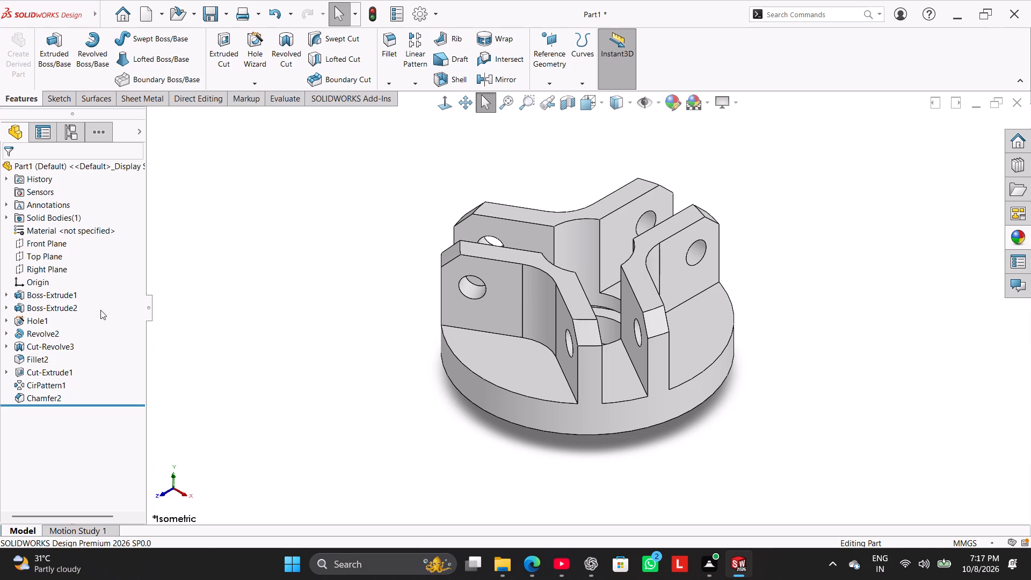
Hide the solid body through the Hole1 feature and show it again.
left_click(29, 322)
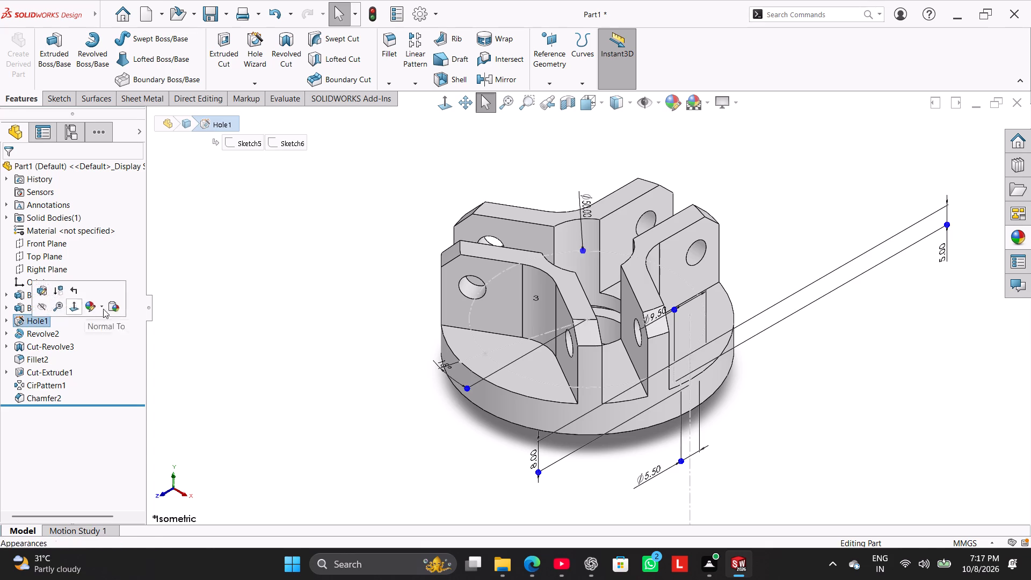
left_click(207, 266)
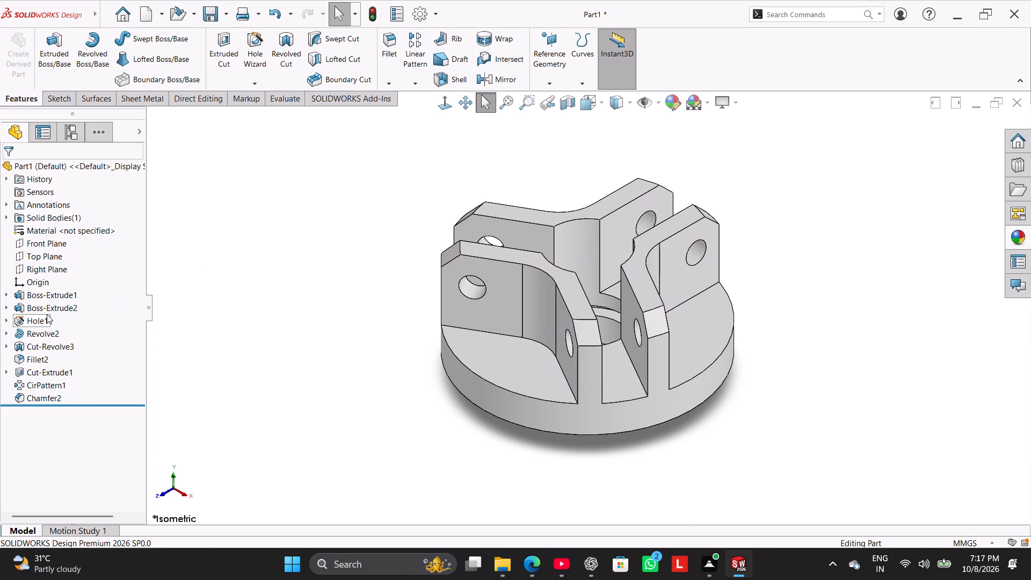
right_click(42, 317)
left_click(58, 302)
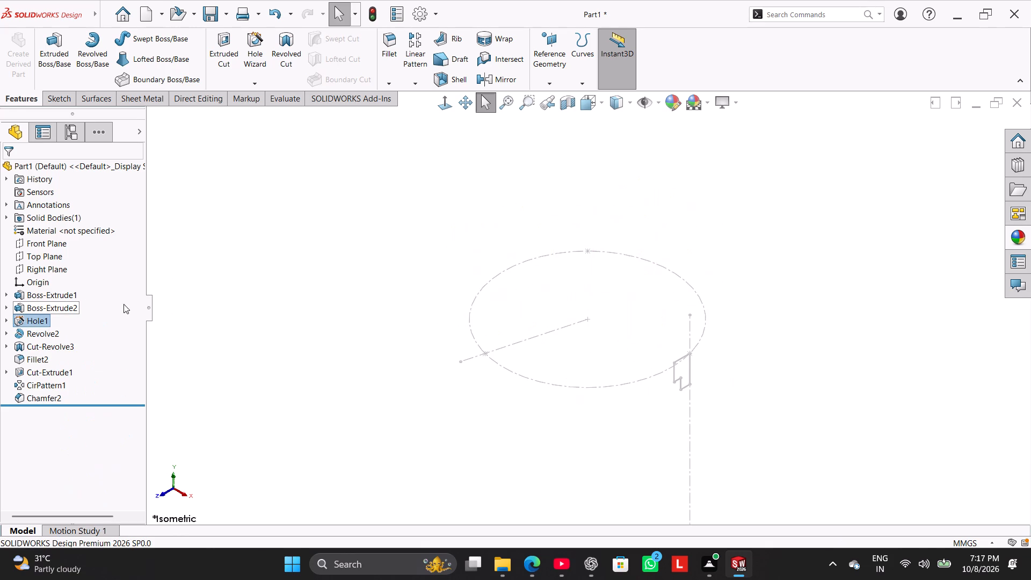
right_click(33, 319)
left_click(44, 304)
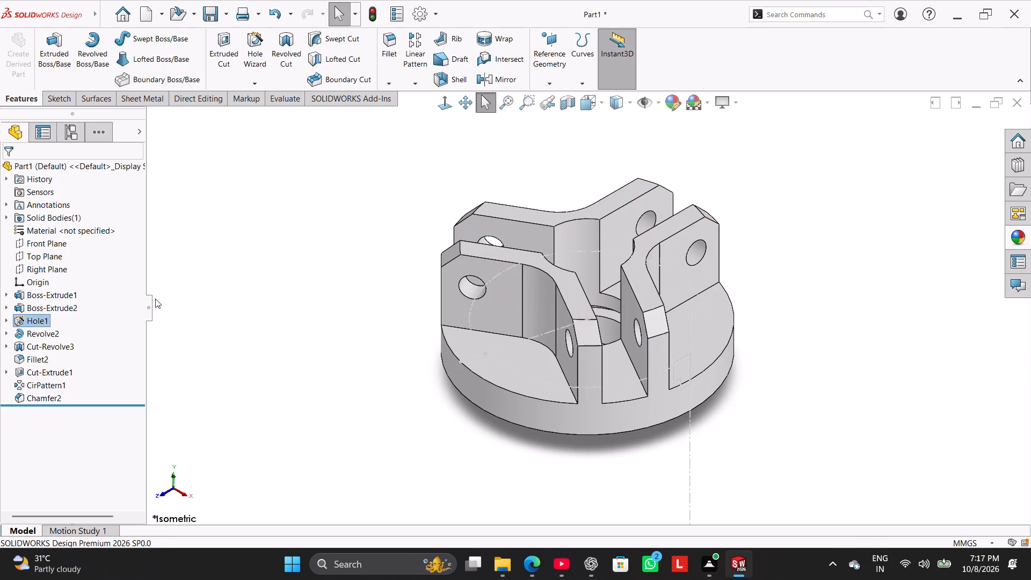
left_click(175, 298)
Delete the Hole1 feature.
right_click(41, 317)
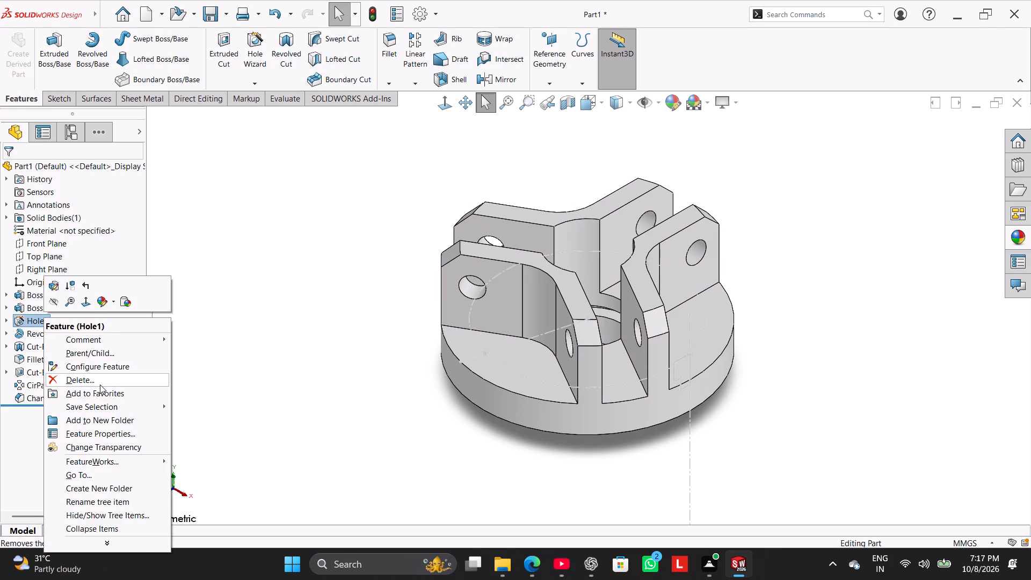
left_click(98, 381)
left_click(598, 199)
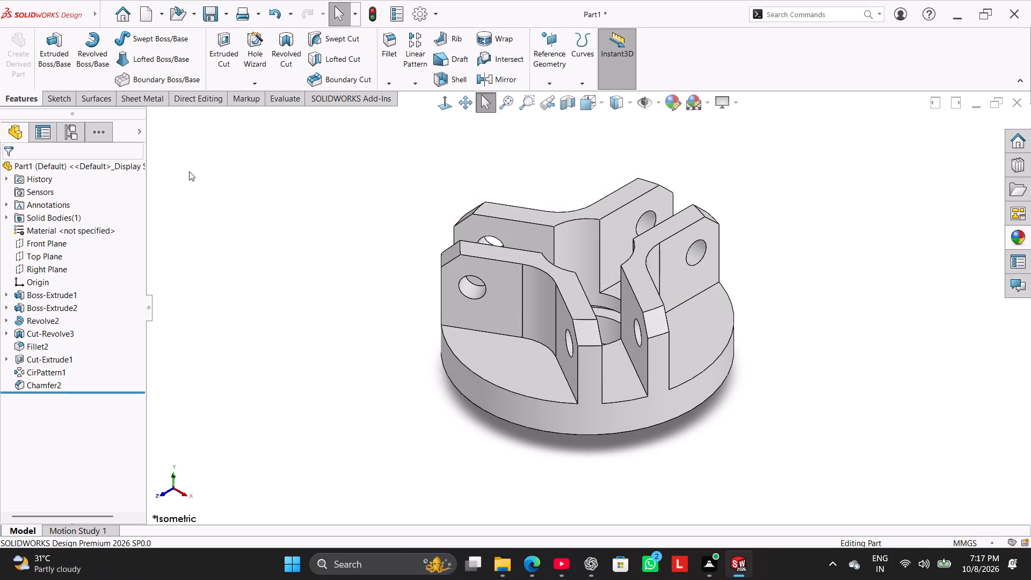
Start a Hole Wizard hole and set its legacy hole type to Counterbored.
left_click(253, 57)
left_click(68, 187)
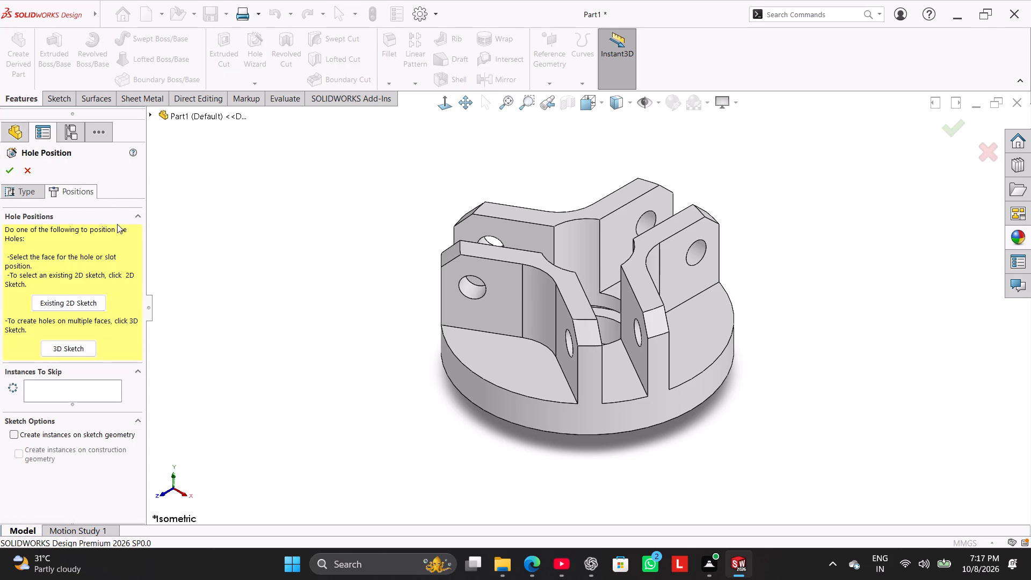
left_click(24, 195)
left_click(106, 319)
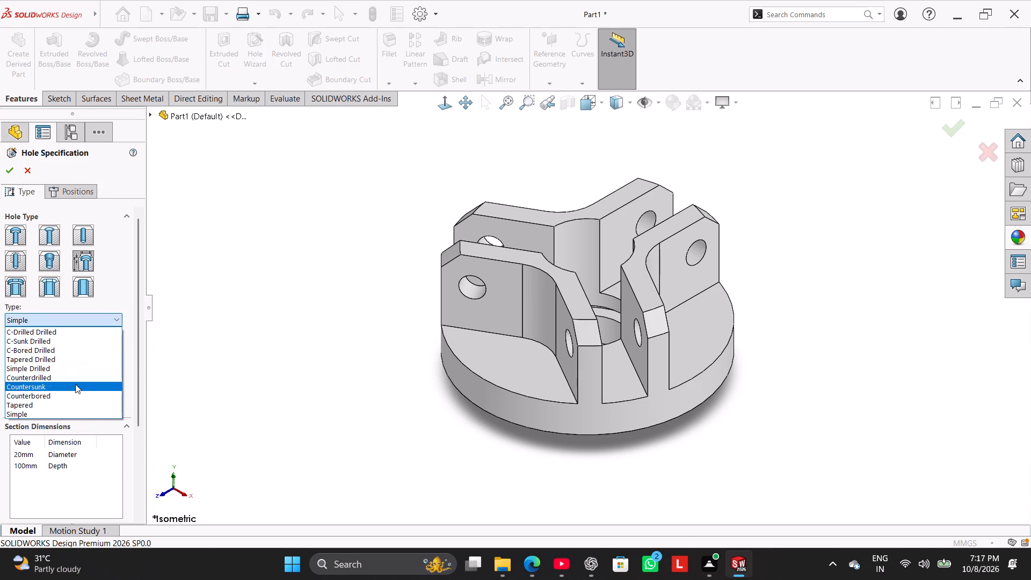
left_click(74, 393)
left_click_drag(144, 351, 141, 390)
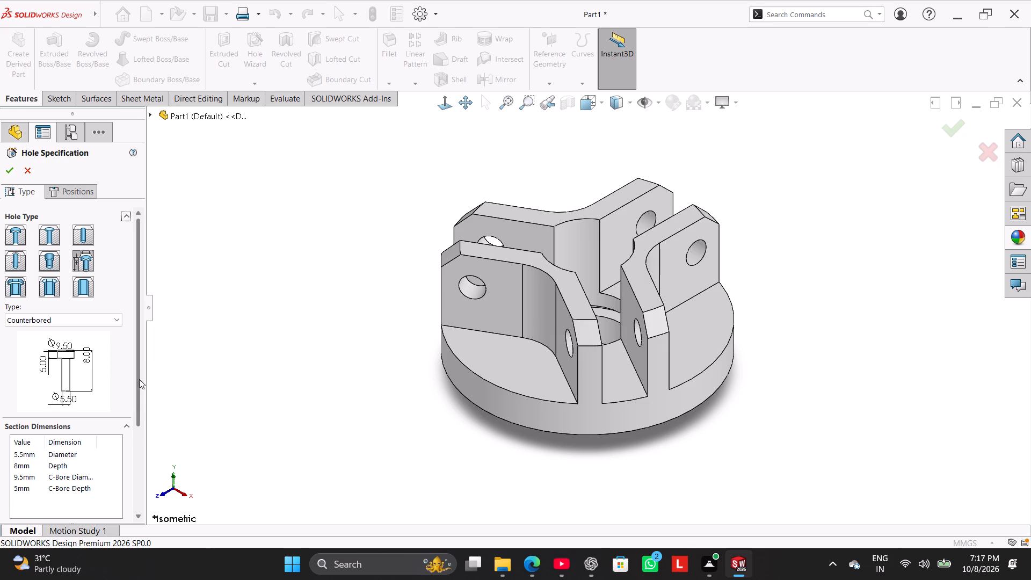
left_click_drag(139, 379, 134, 441)
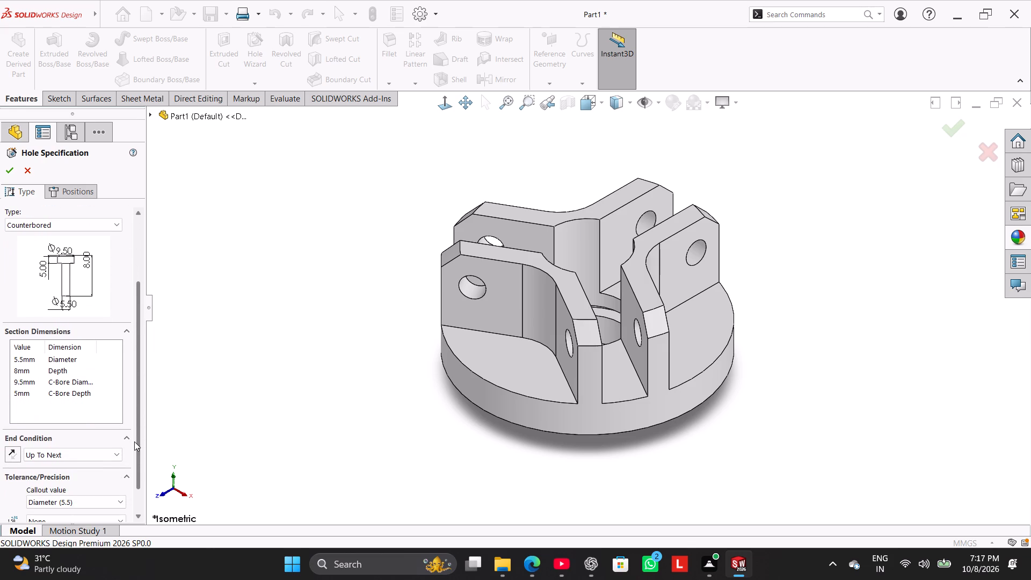
left_click_drag(134, 441, 129, 439)
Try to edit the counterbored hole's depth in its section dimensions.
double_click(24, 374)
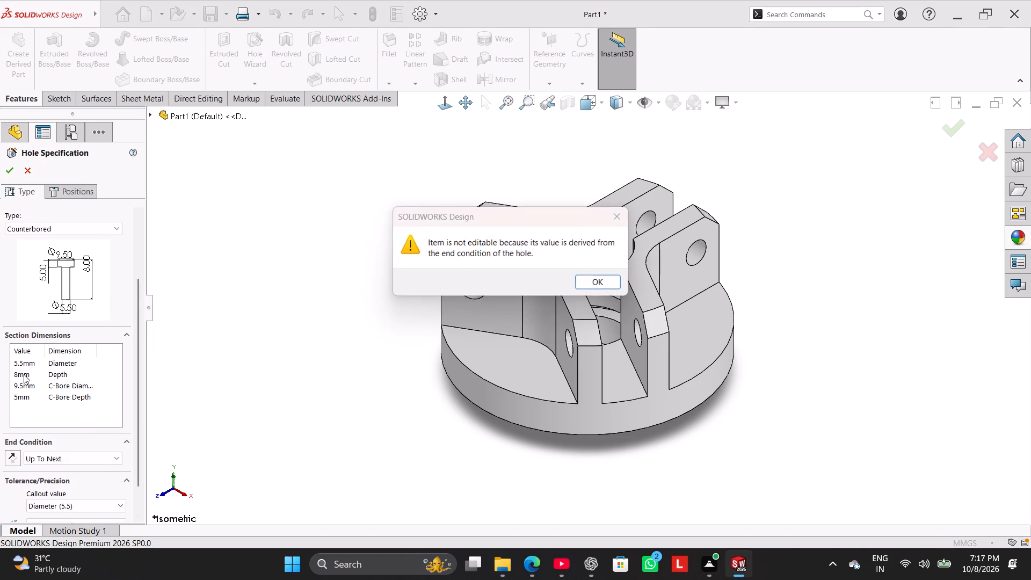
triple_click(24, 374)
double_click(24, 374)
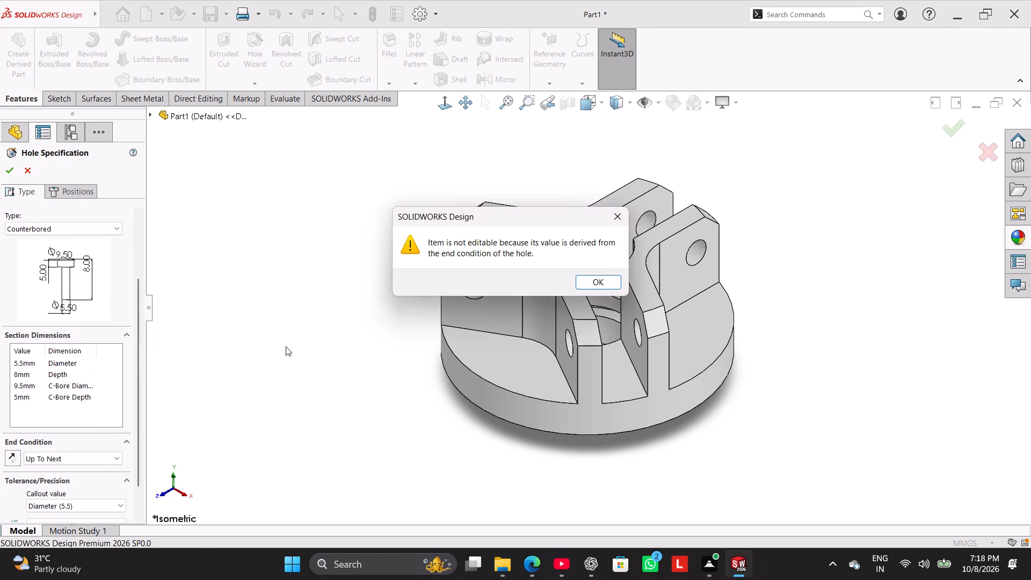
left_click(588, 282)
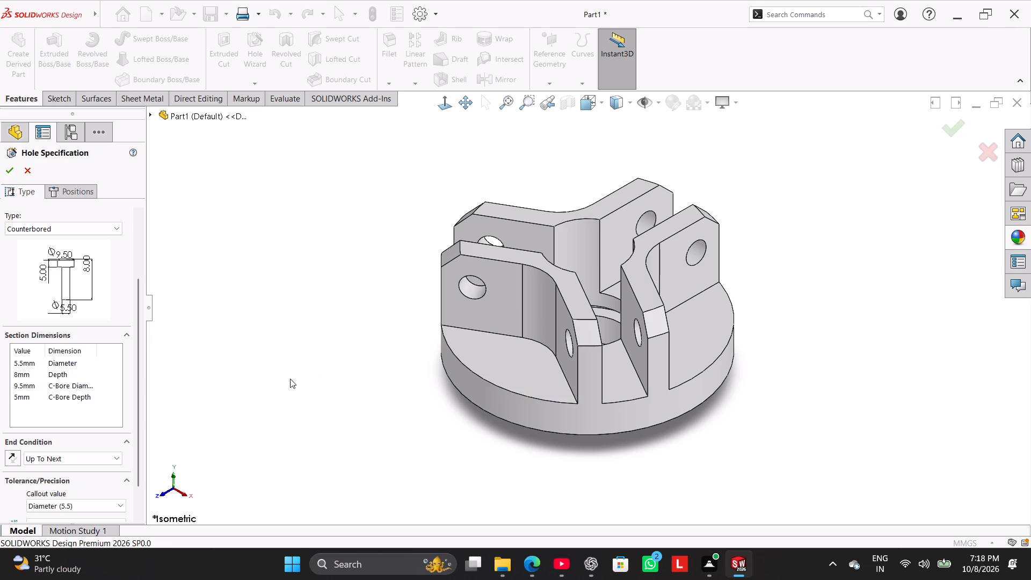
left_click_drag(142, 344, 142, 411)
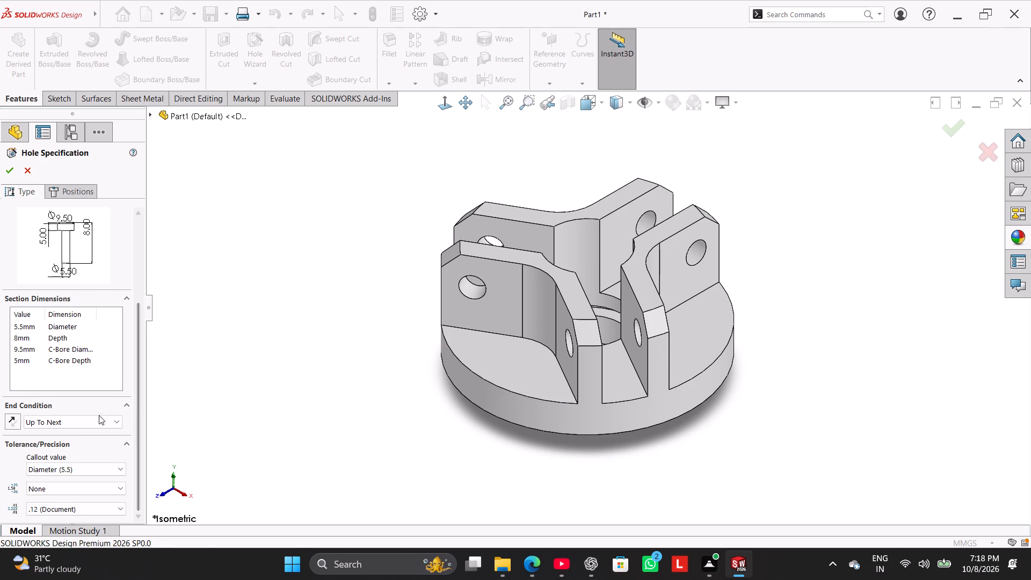
Choose the flange's upper face for the hole positions and sketch a circle about 45 mm in diameter centred on the origin.
left_click(68, 193)
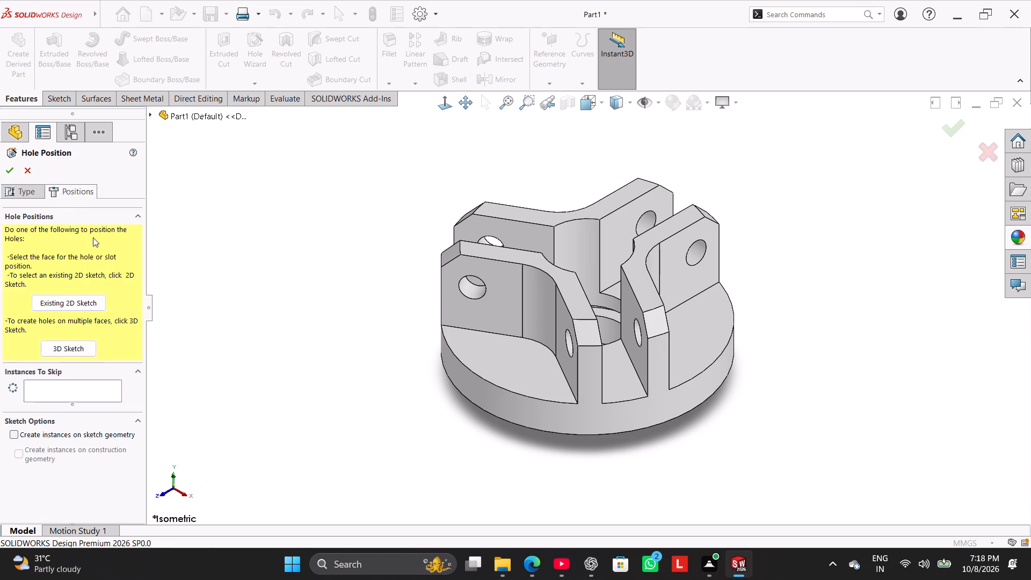
left_click(74, 382)
left_click(520, 371)
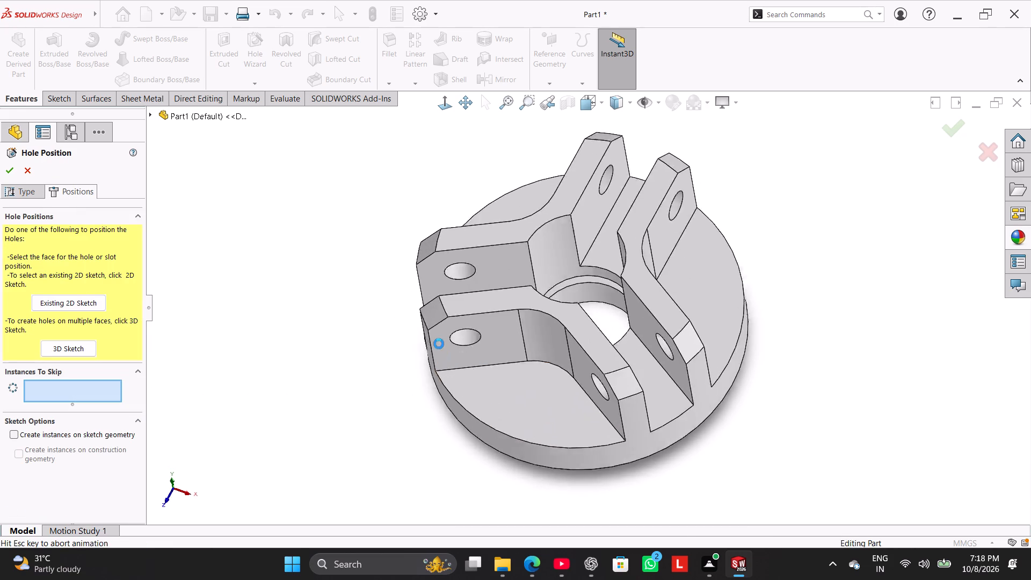
left_click(111, 39)
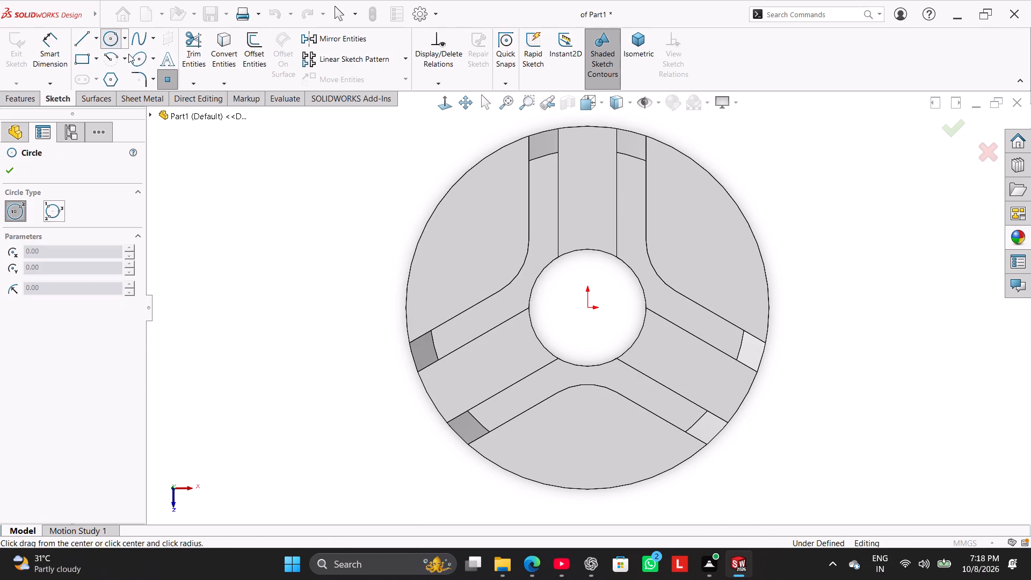
left_click(585, 310)
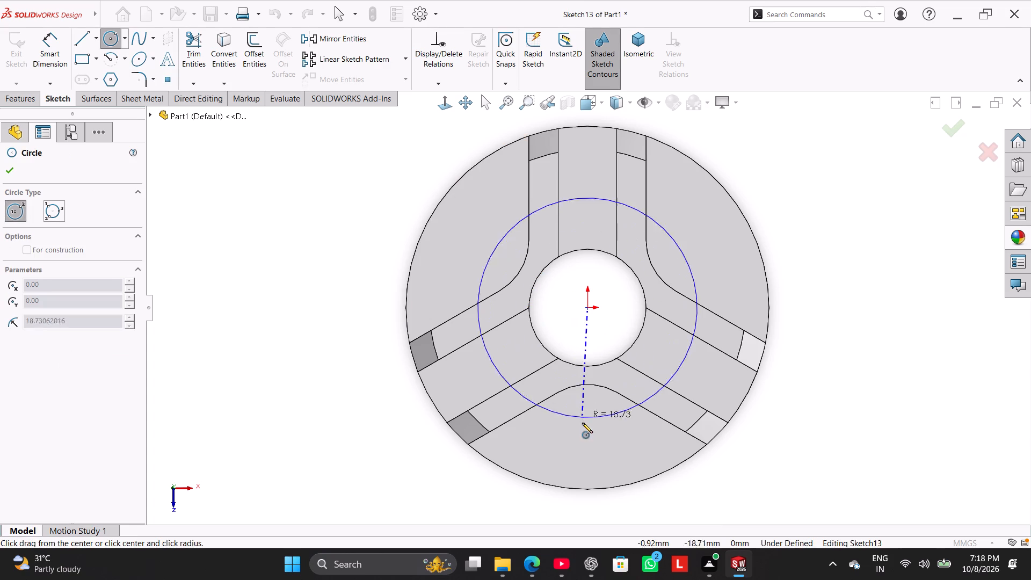
left_click(578, 440)
left_click_drag(45, 56, 88, 79)
left_click(480, 229)
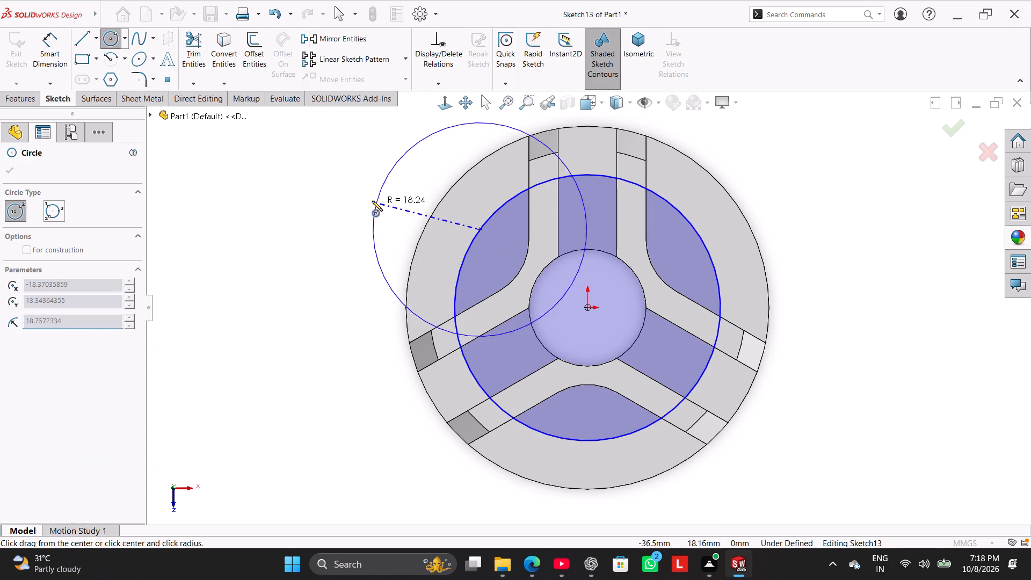
right_click(289, 169)
left_click(326, 176)
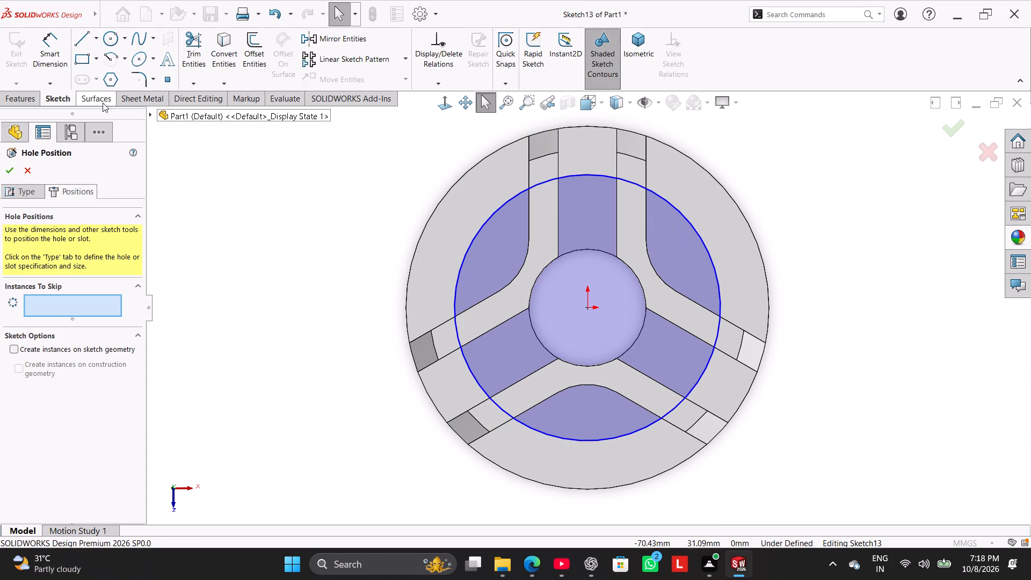
Dimension the position circle's diameter as 50 mm.
left_click(47, 54)
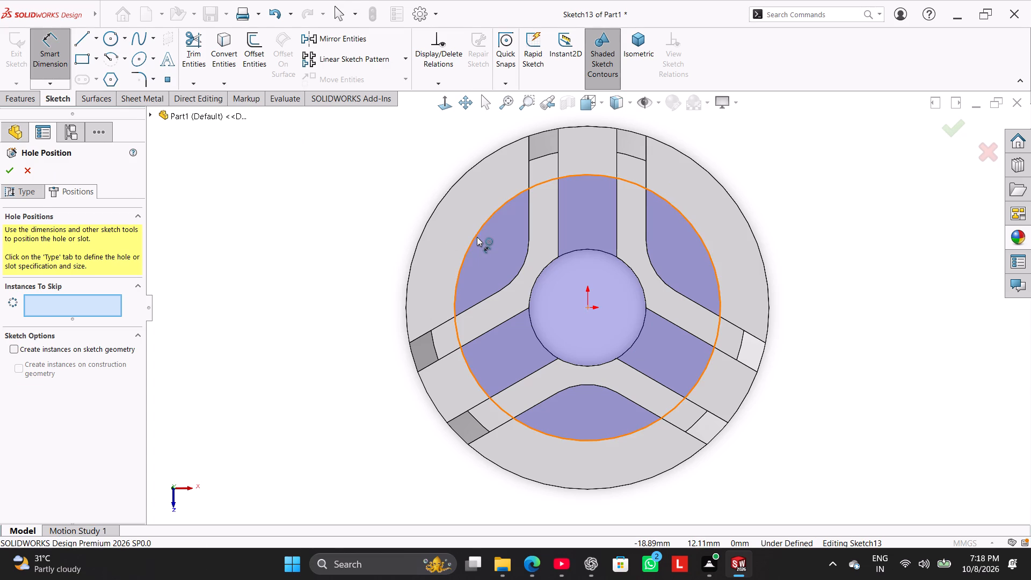
left_click(477, 237)
left_click(379, 154)
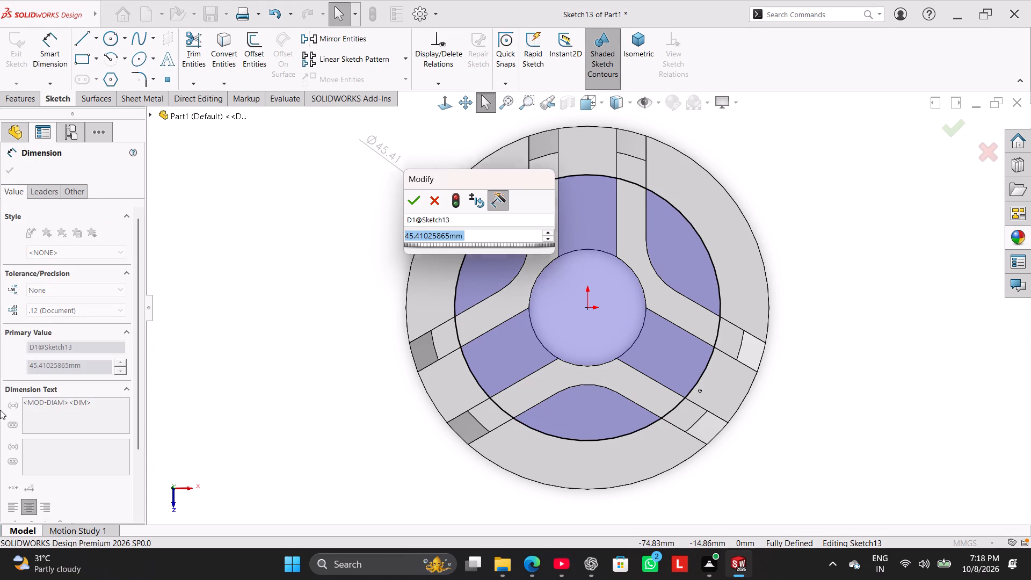
type("50")
key("Return")
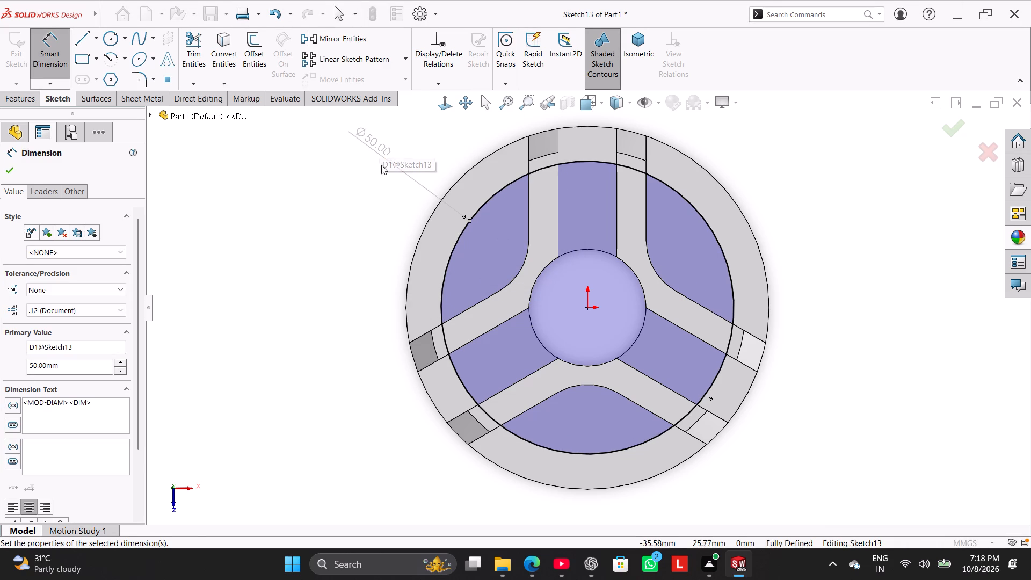
left_click(10, 173)
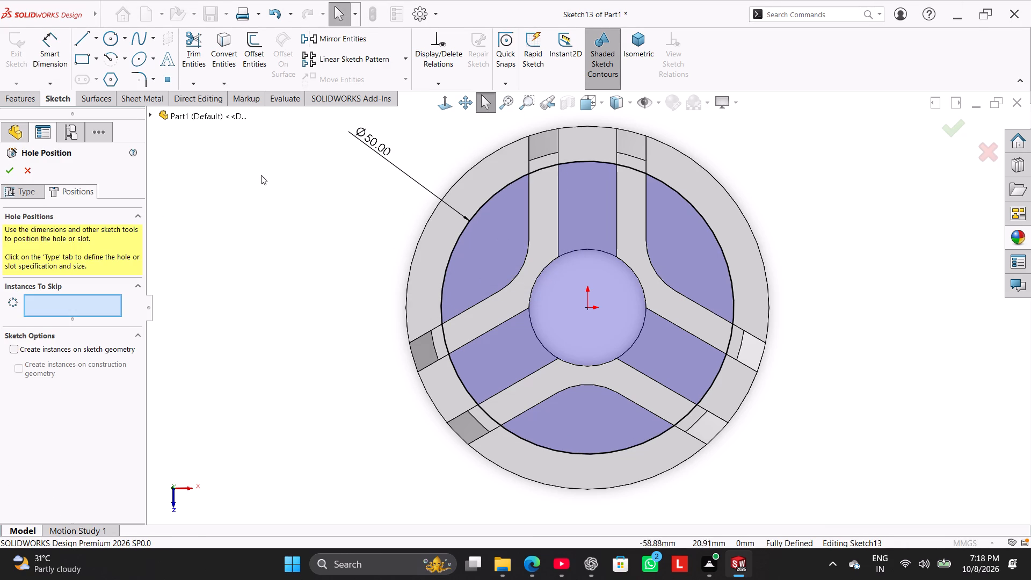
Convert the 50 mm circle to construction geometry.
right_click(492, 199)
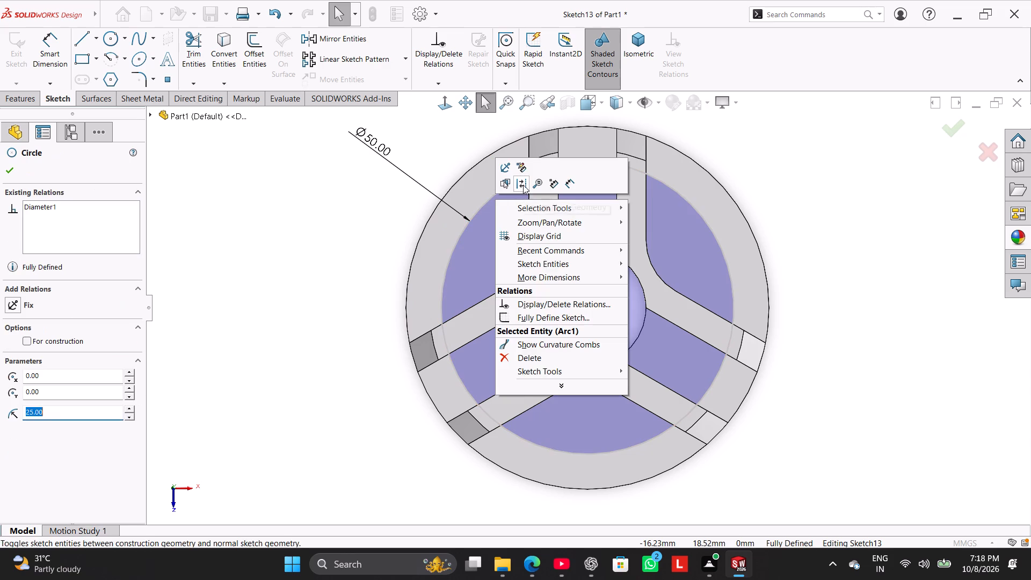
left_click(524, 183)
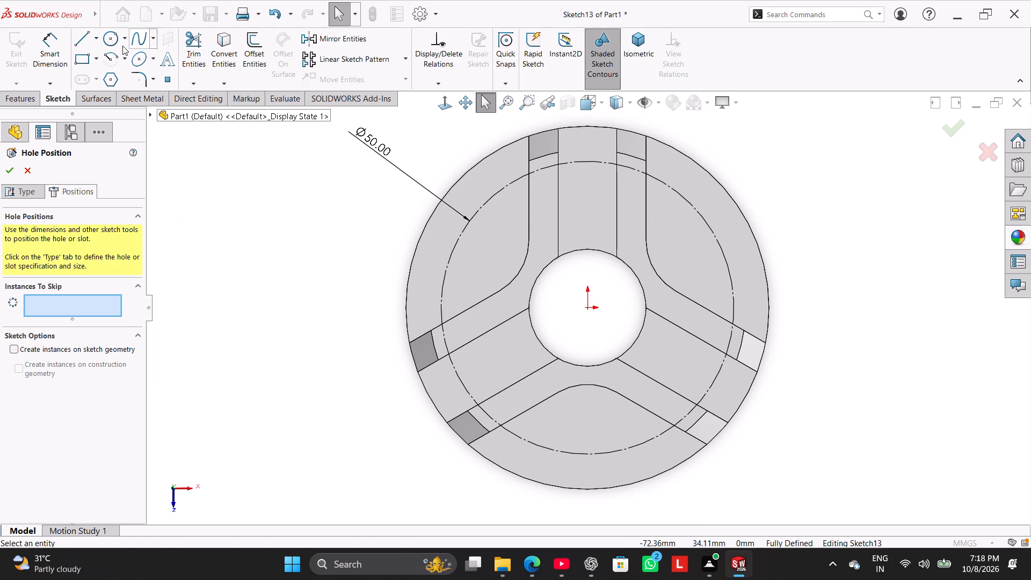
Draw a slanted centerline about 31 mm long from the origin to the disc's outer edge, across the face bounded by the V-shaped wall.
left_click(97, 38)
left_click(97, 69)
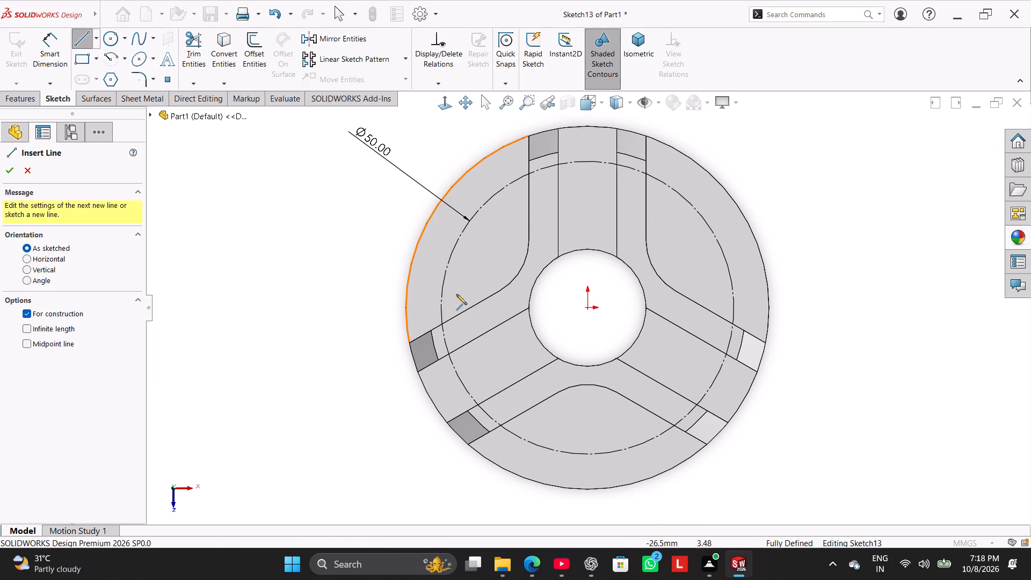
left_click(586, 309)
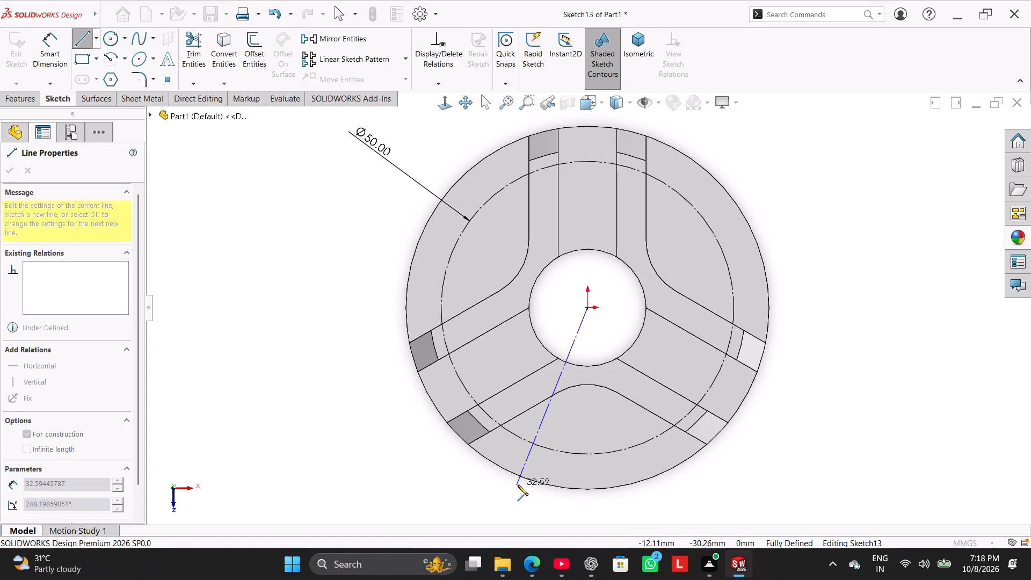
left_click(523, 477)
right_click(381, 416)
left_click(397, 422)
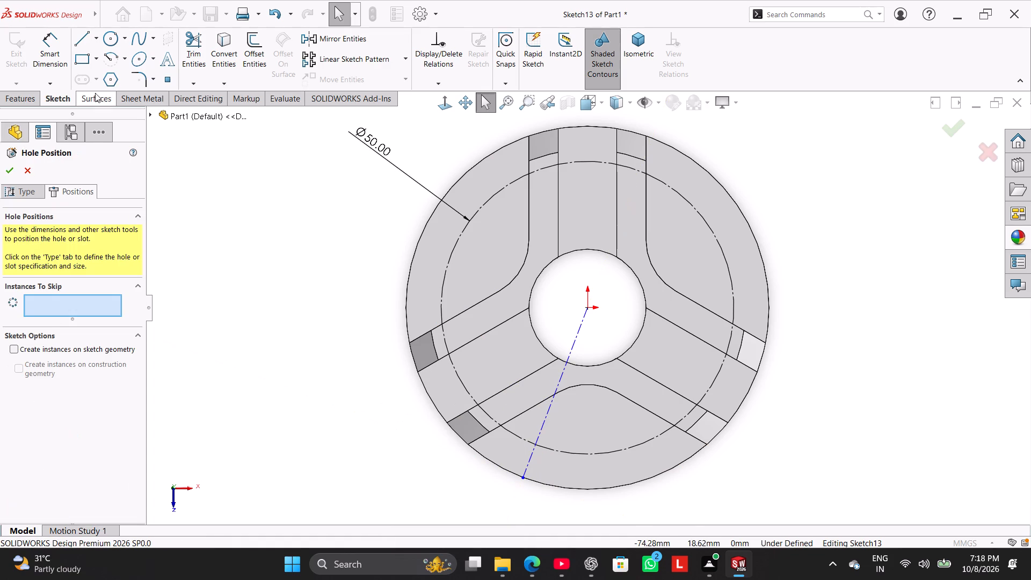
Dimension the centerline at 15° from the vertical through the origin and place the angle text between its extension lines.
left_click(49, 59)
left_click(576, 339)
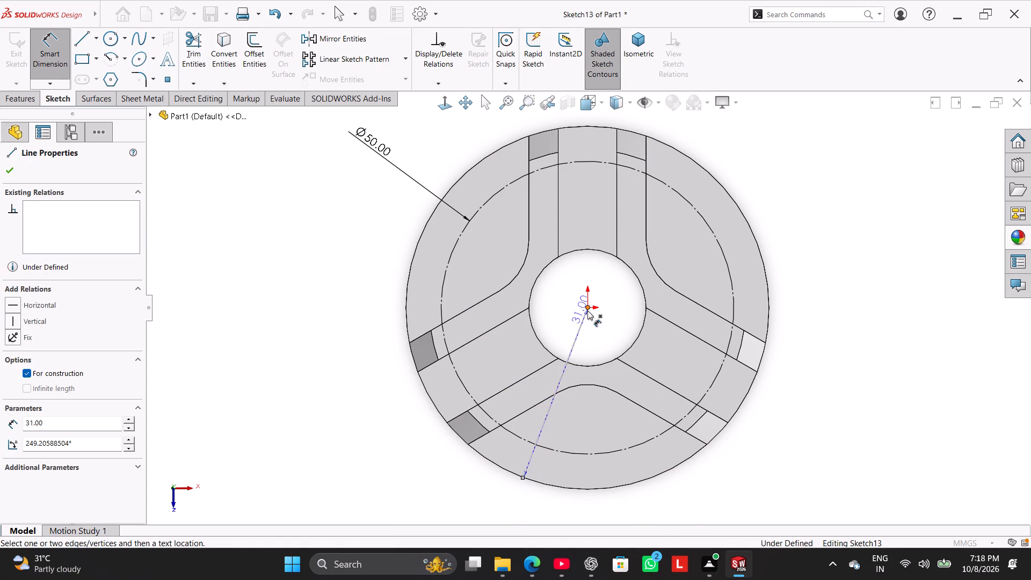
left_click(587, 306)
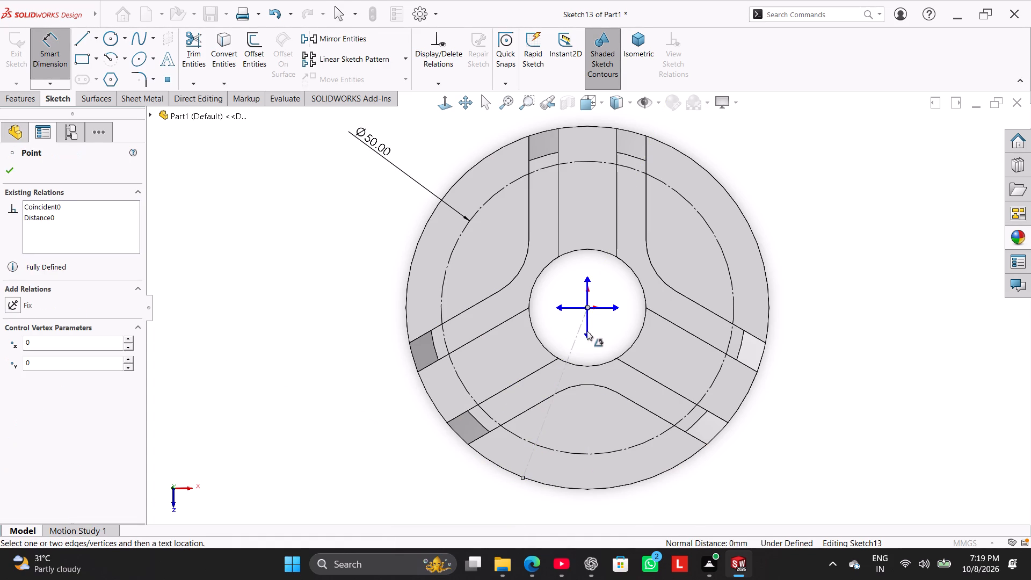
left_click(587, 332)
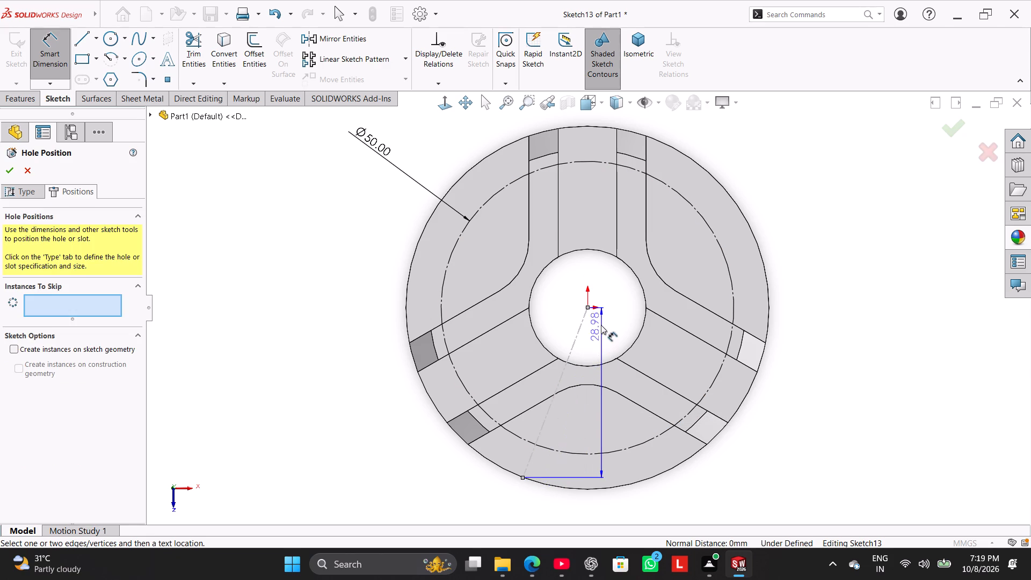
left_click(588, 308)
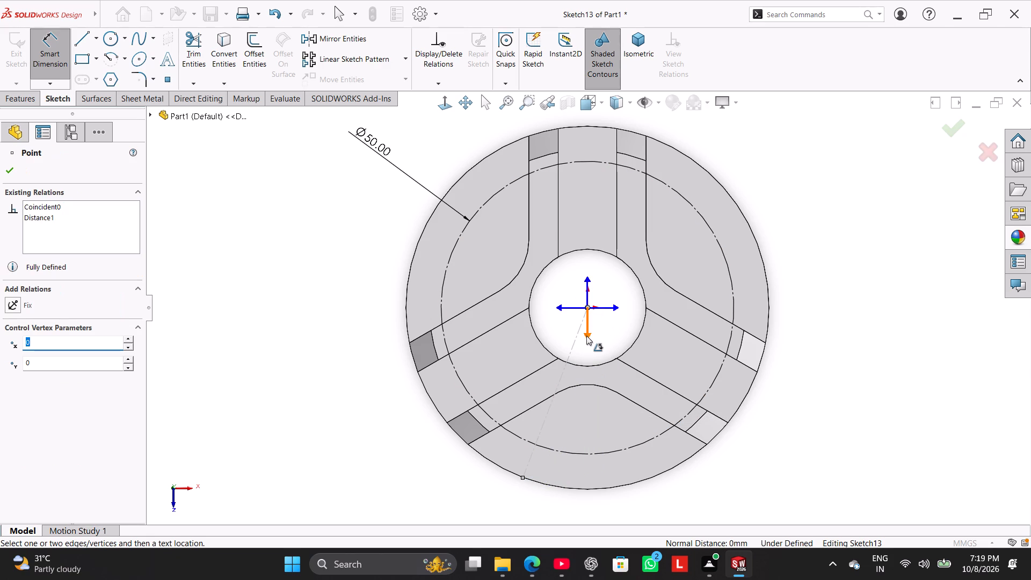
left_click_drag(586, 336, 537, 514)
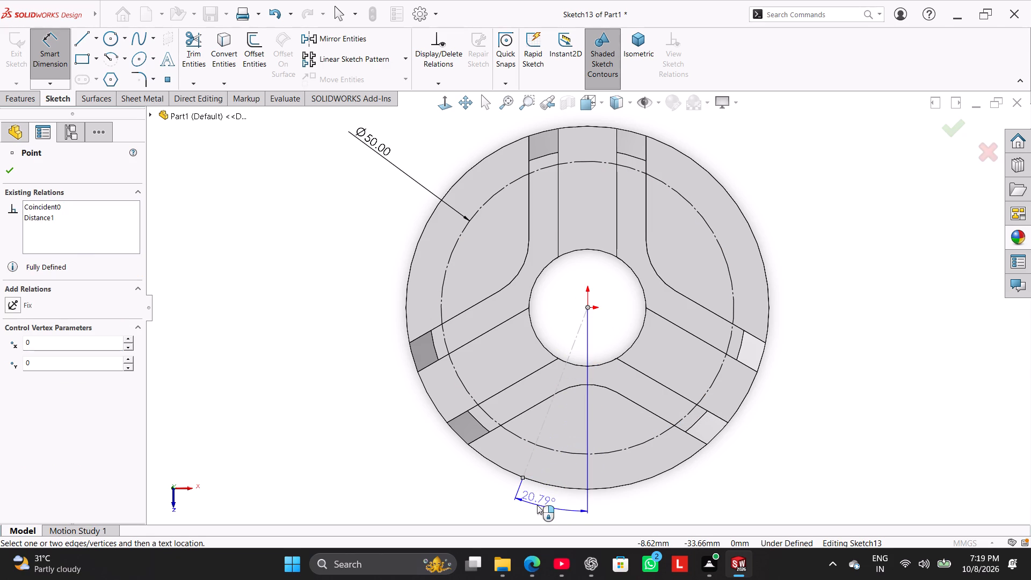
left_click(537, 505)
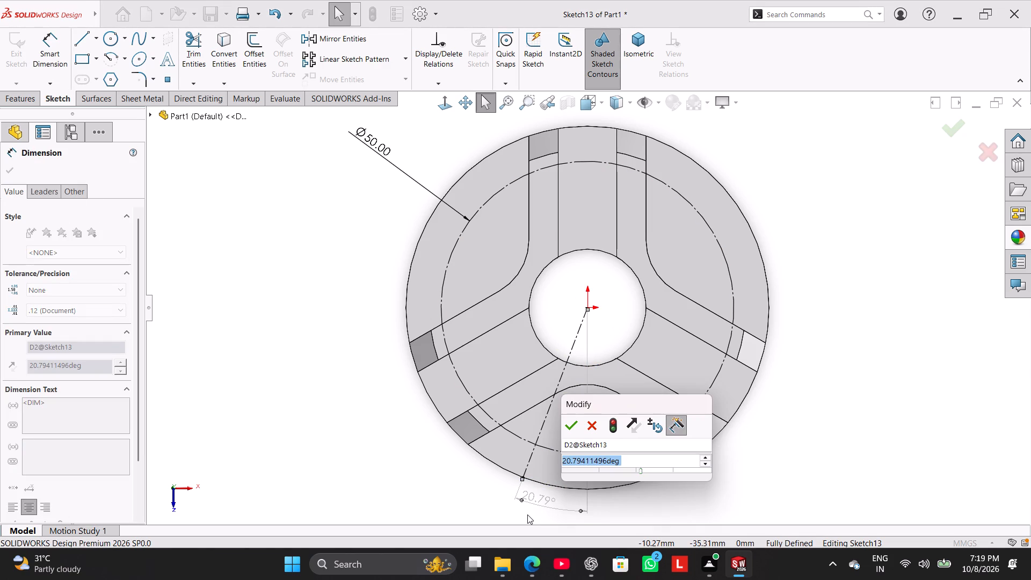
type("15")
key("Return")
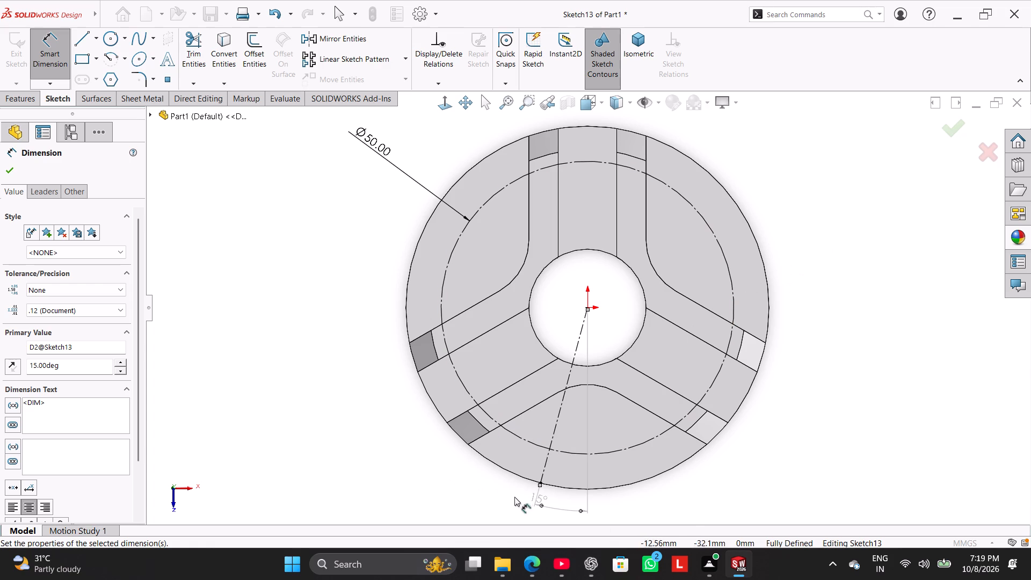
left_click(792, 465)
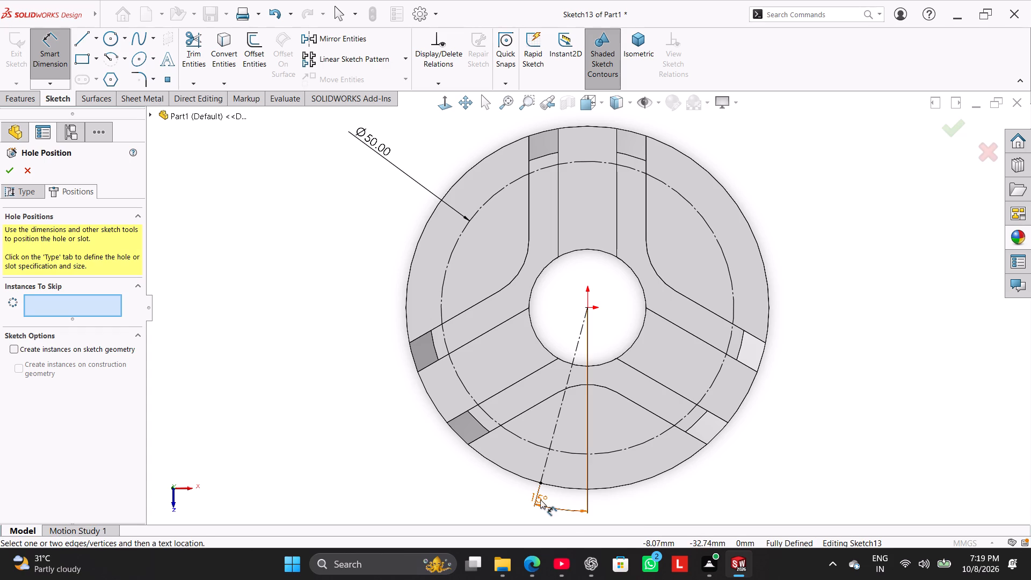
left_click_drag(540, 499, 564, 504)
left_click(397, 434)
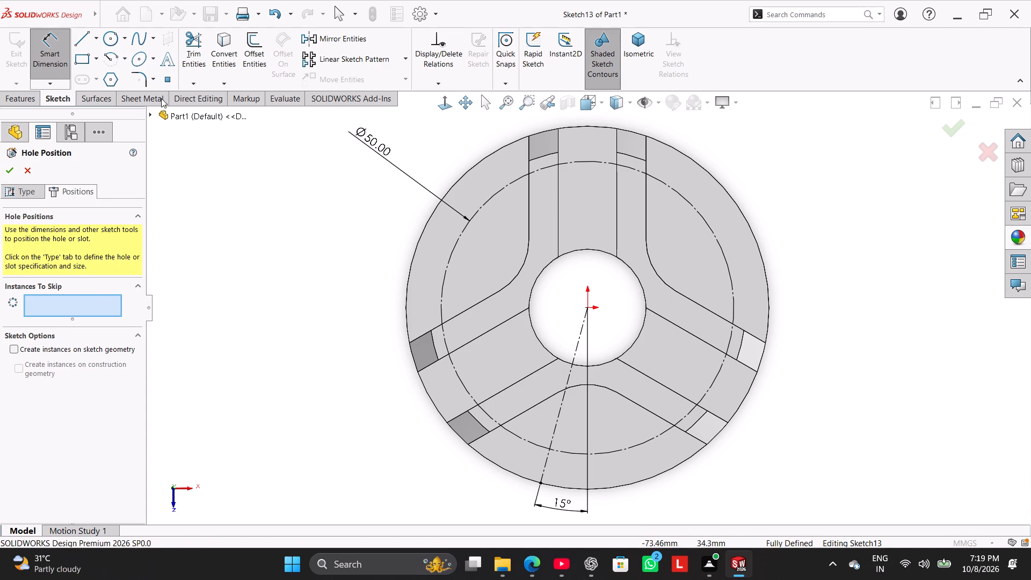
Place a counterbored hole point where the slanted centerline crosses the 50 mm construction circle.
left_click(170, 77)
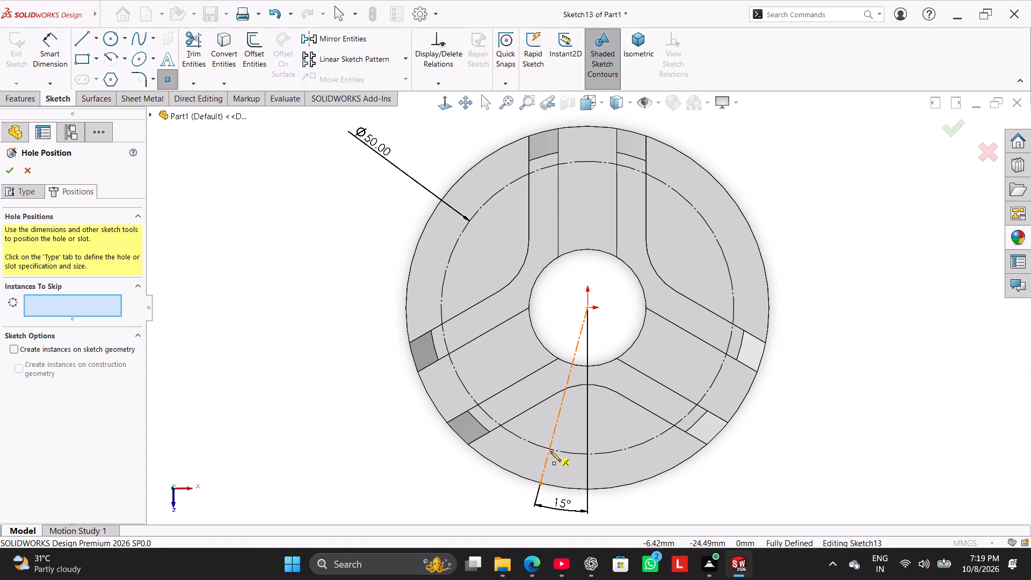
left_click(549, 449)
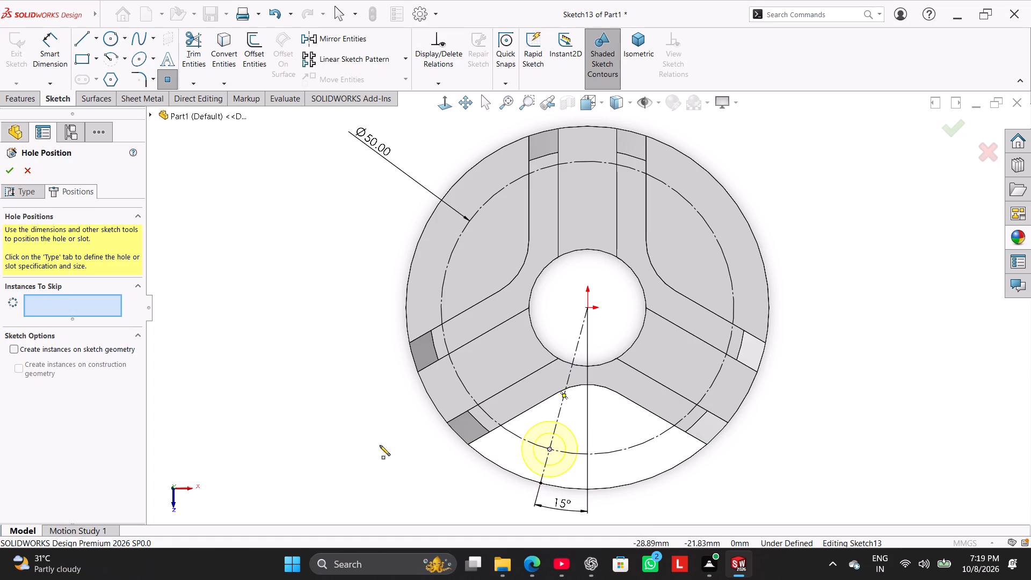
Circular-pattern the counterbored hole point about the origin as 3 equally spaced instances over 360°, and finish the Hole Wizard feature.
left_click(406, 59)
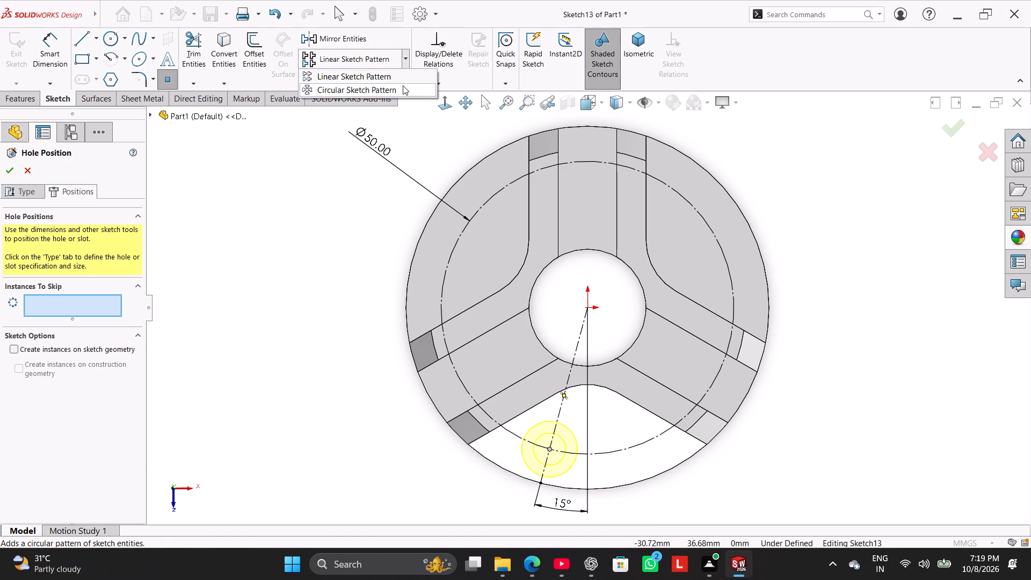
left_click(403, 85)
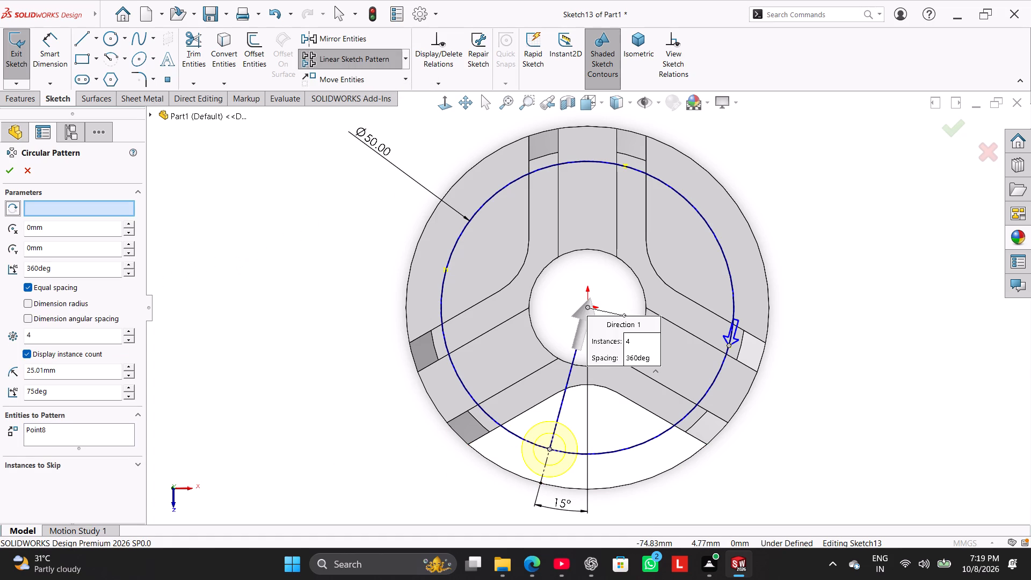
double_click(43, 330)
key("3")
key("Return")
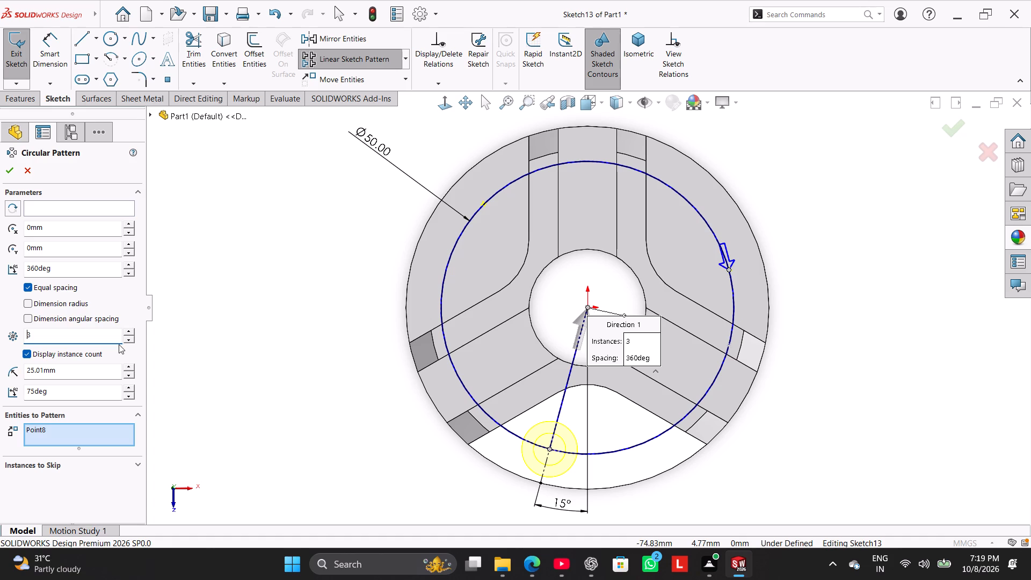
left_click(72, 206)
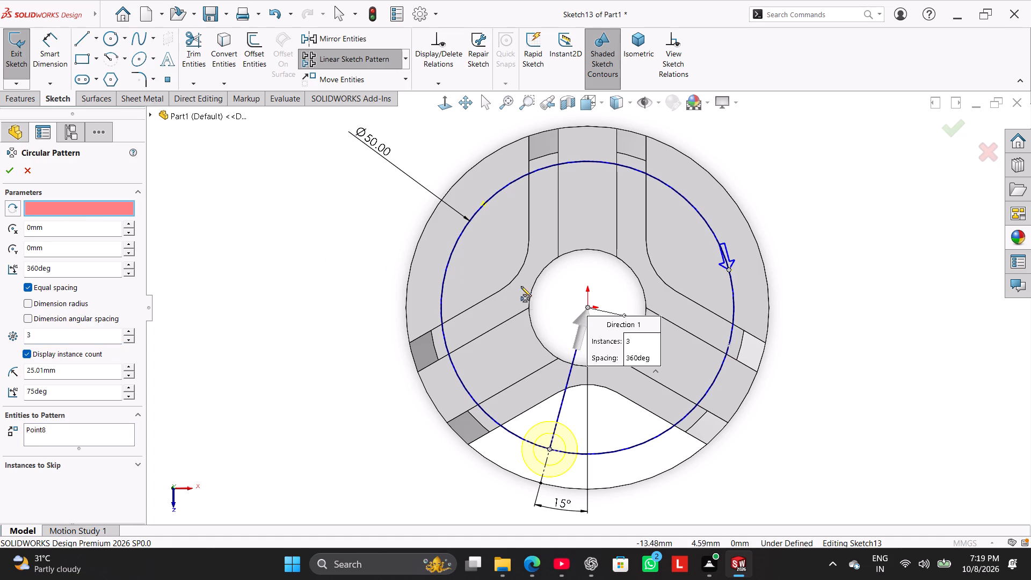
left_click(587, 308)
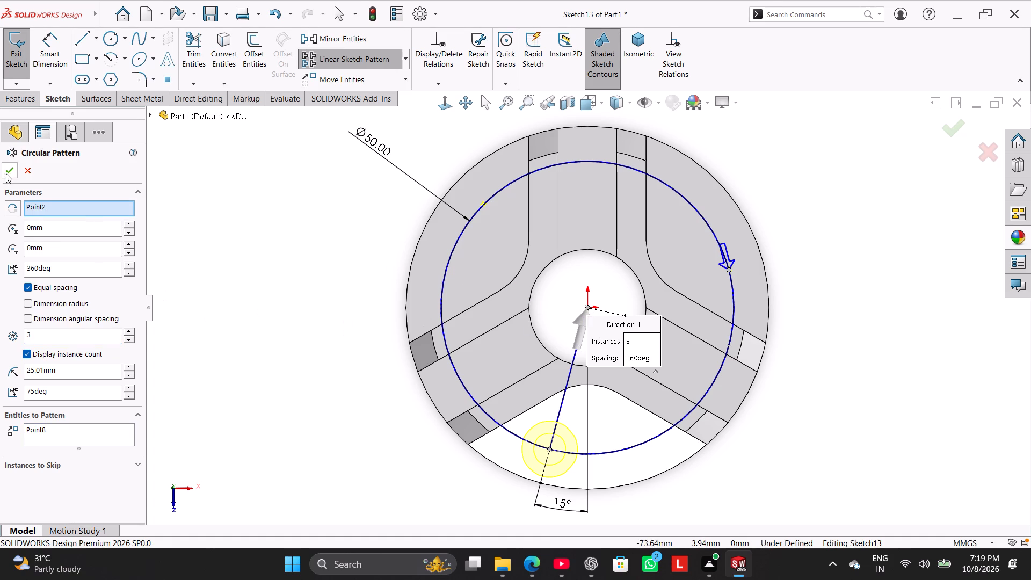
left_click(6, 172)
left_click(251, 300)
left_click(11, 173)
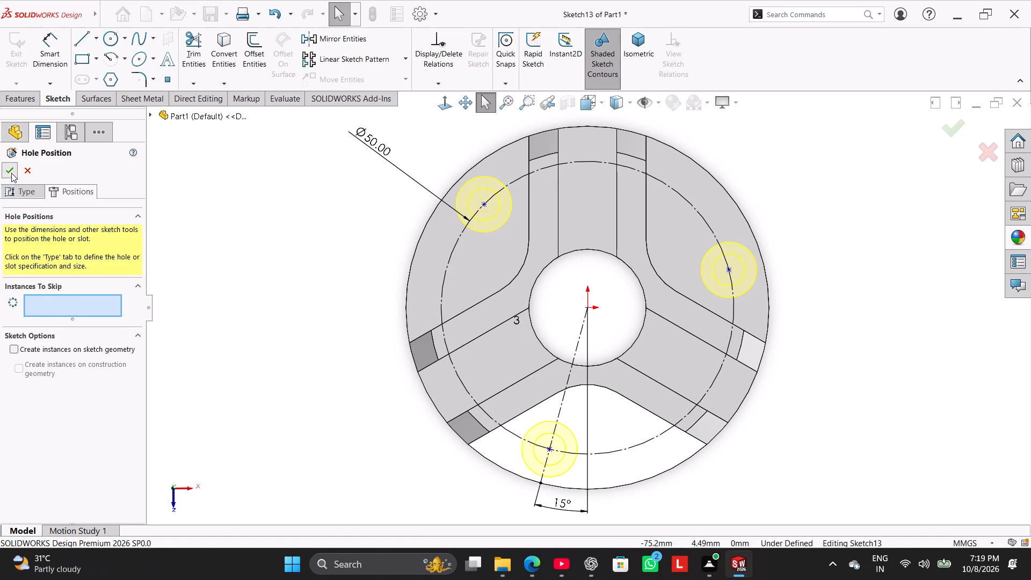
left_click(237, 280)
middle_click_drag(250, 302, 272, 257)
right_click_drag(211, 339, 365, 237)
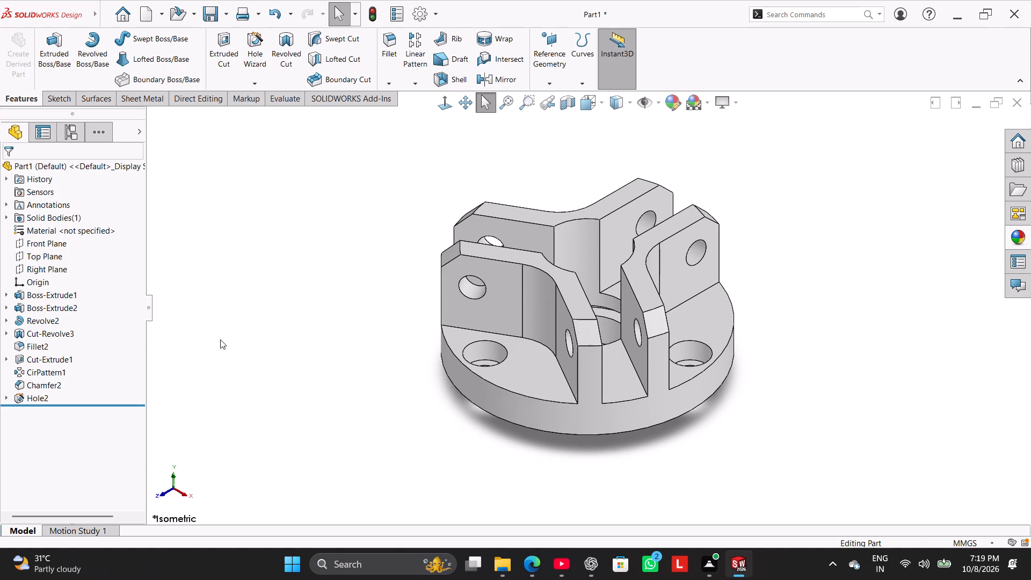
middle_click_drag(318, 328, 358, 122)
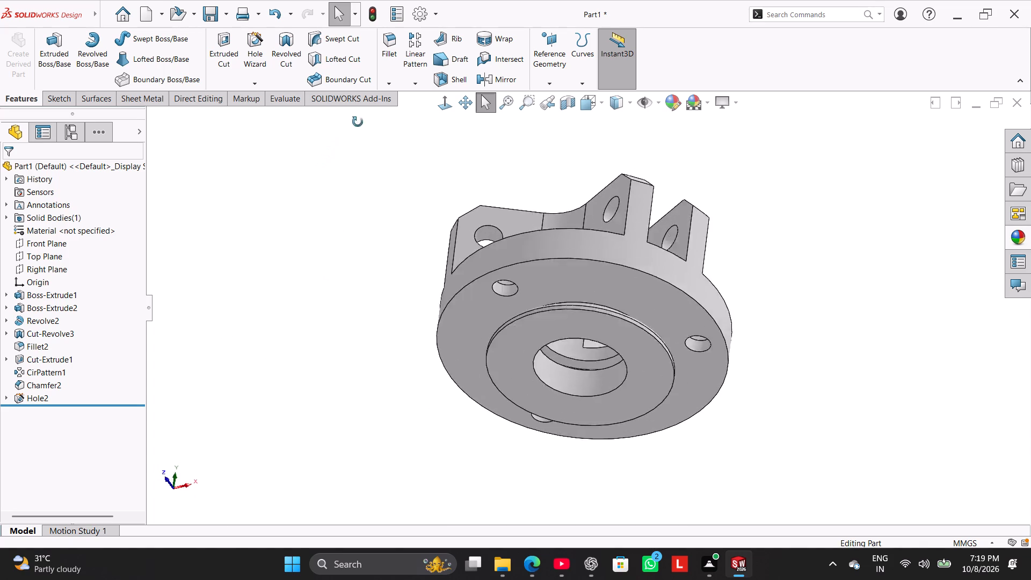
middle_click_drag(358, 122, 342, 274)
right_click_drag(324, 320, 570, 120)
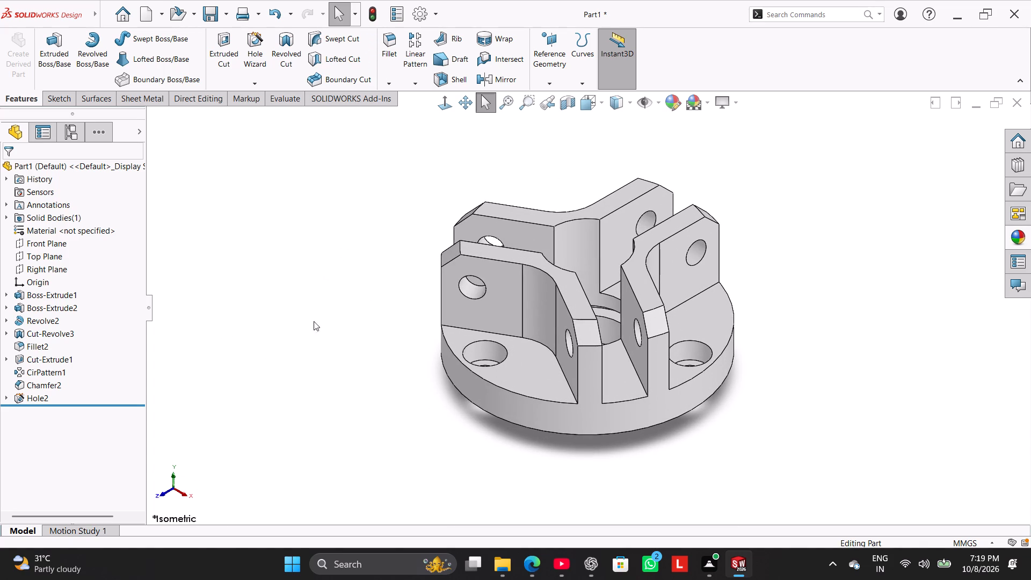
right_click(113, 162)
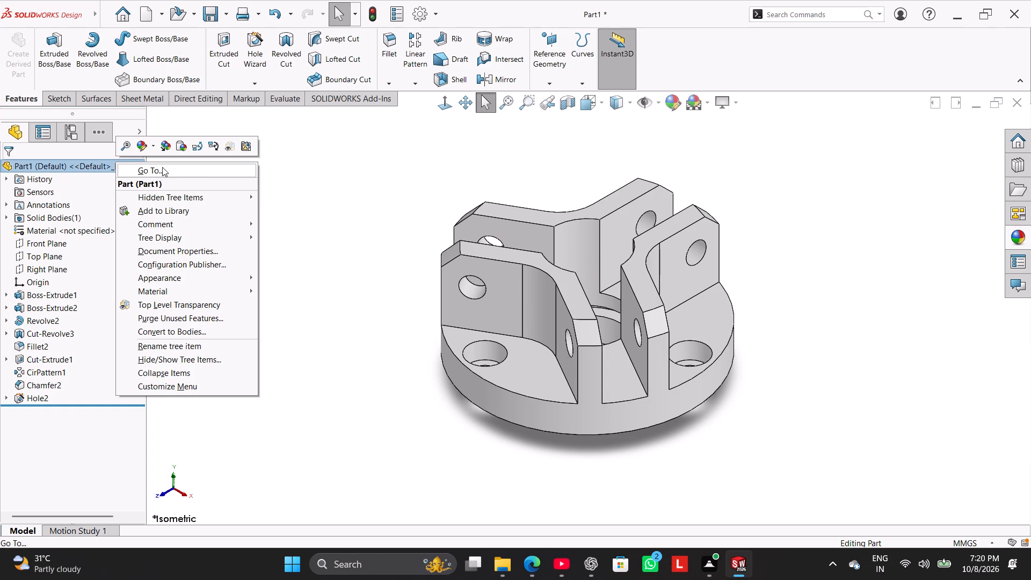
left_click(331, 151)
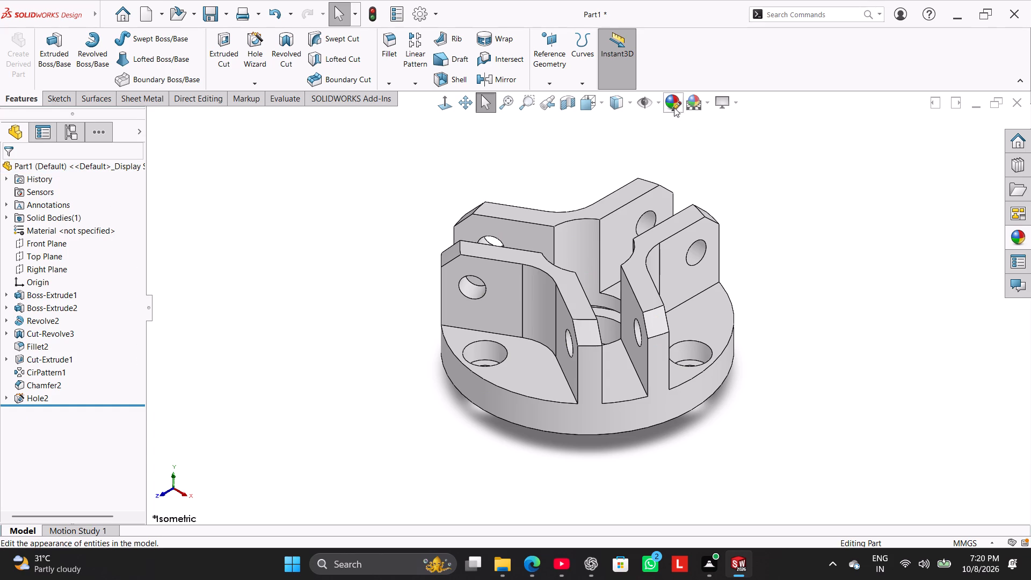
Edit the whole part's appearance and apply the standard dark green swatch, RGB 0, 192, 0.
left_click(674, 107)
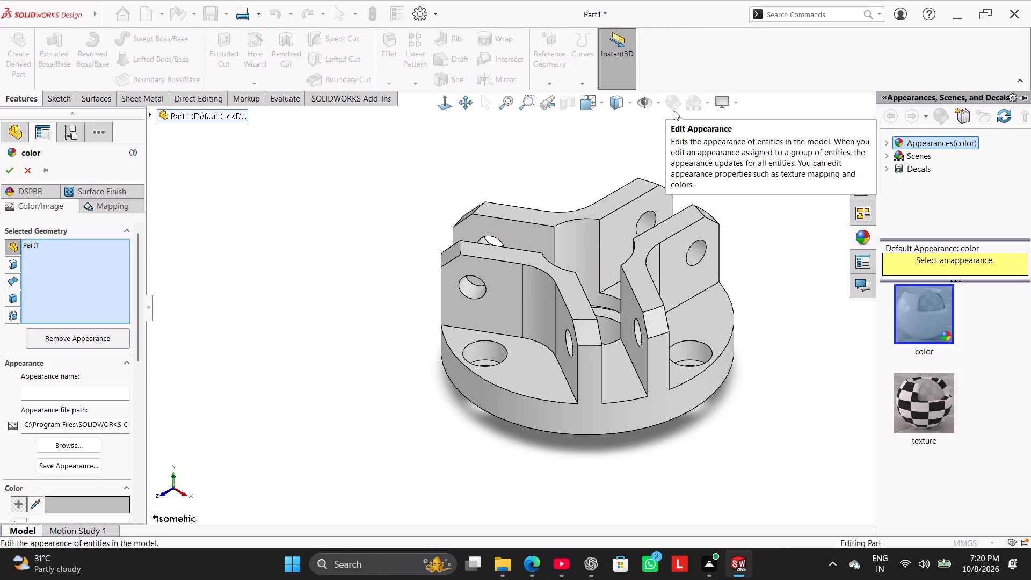
left_click(885, 140)
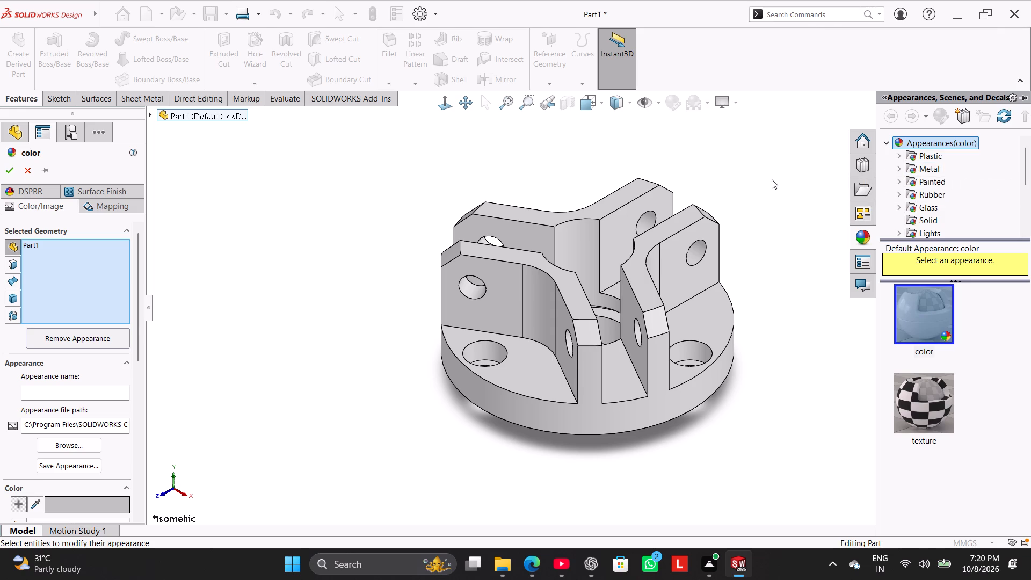
left_click_drag(139, 317, 136, 391)
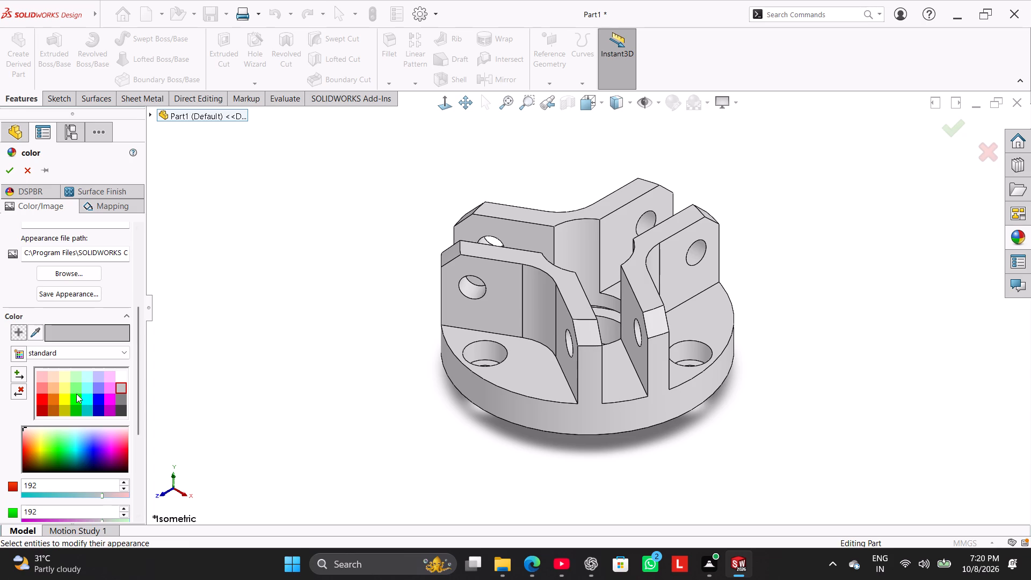
left_click(76, 389)
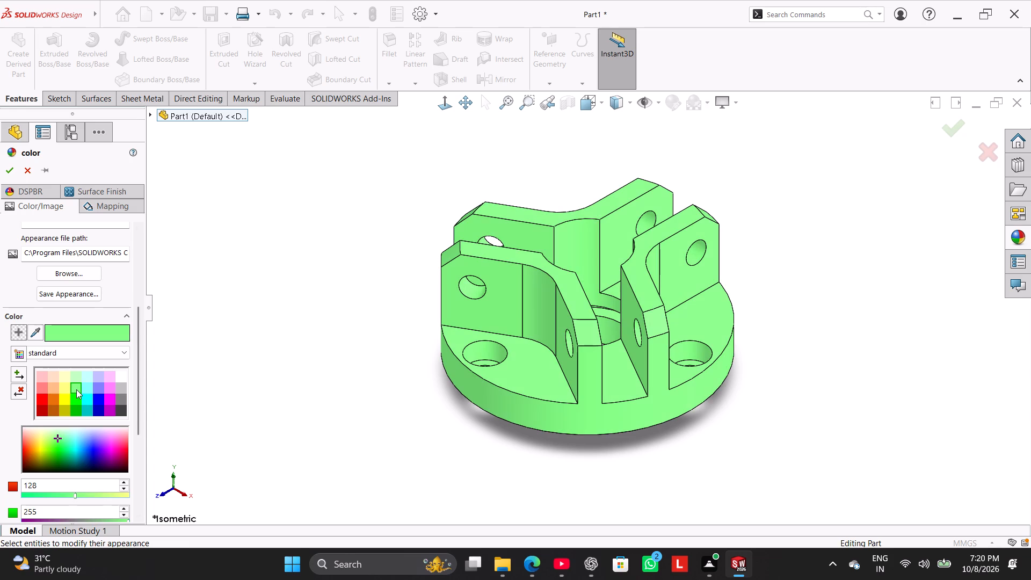
left_click(78, 396)
left_click(78, 409)
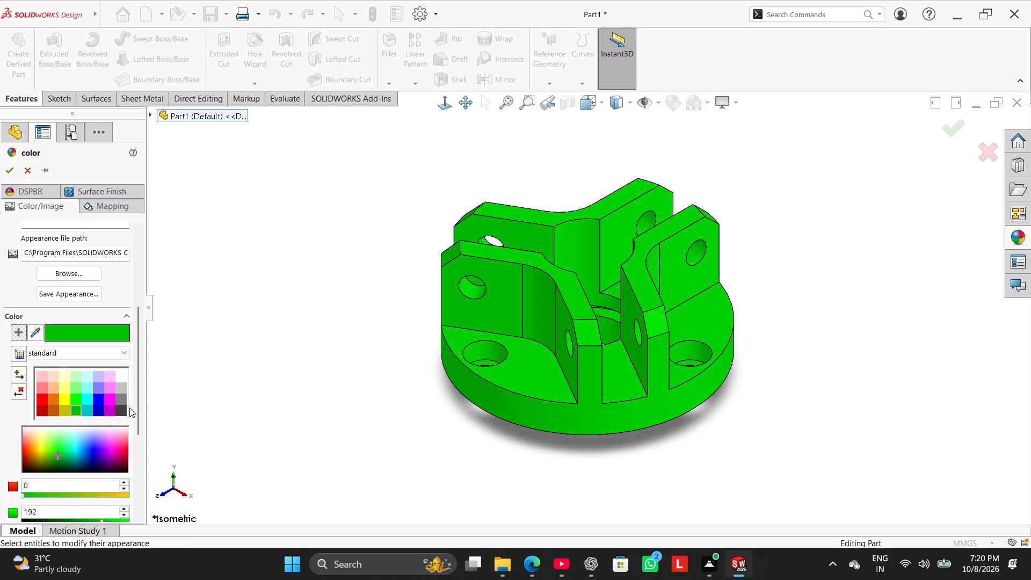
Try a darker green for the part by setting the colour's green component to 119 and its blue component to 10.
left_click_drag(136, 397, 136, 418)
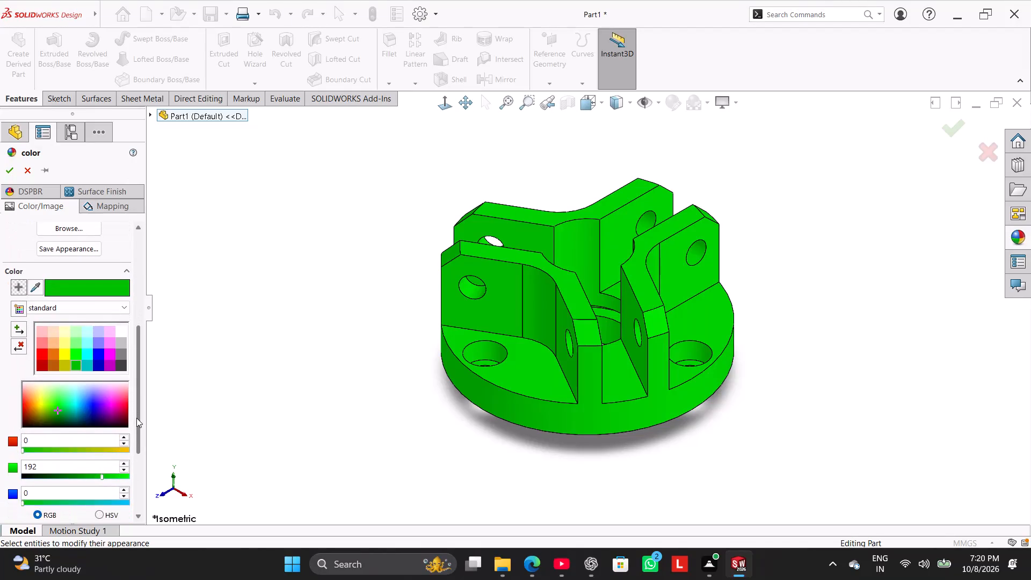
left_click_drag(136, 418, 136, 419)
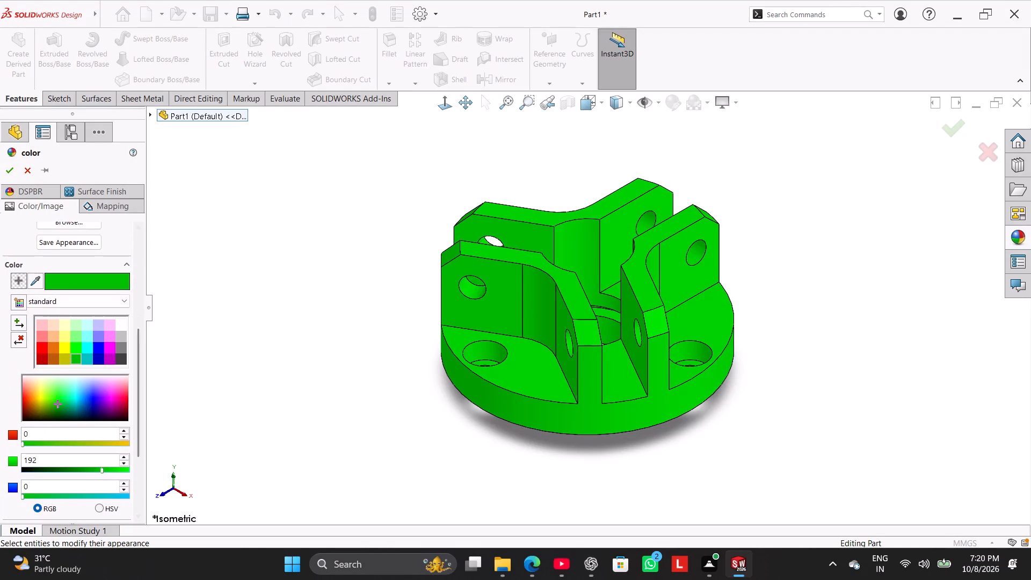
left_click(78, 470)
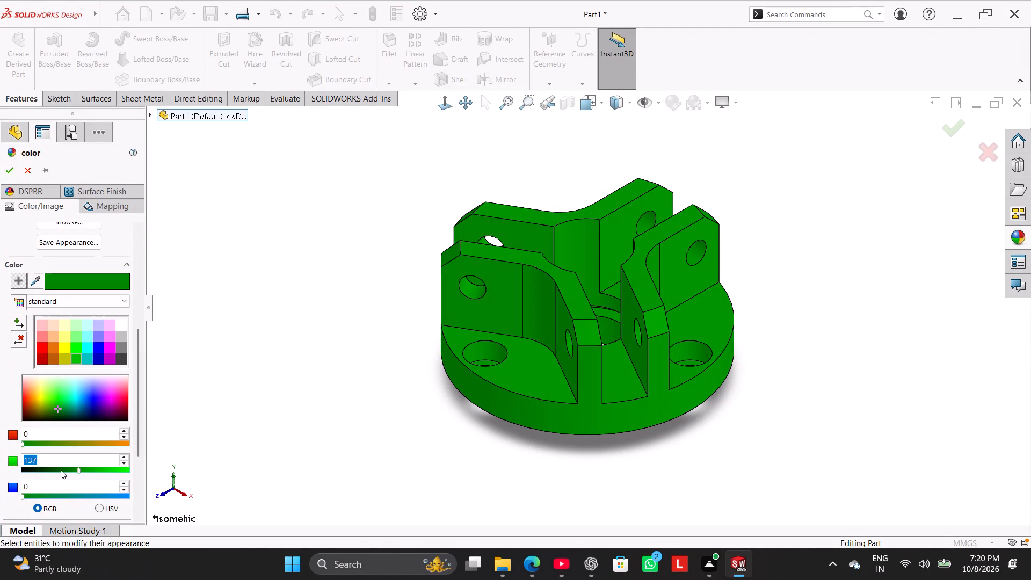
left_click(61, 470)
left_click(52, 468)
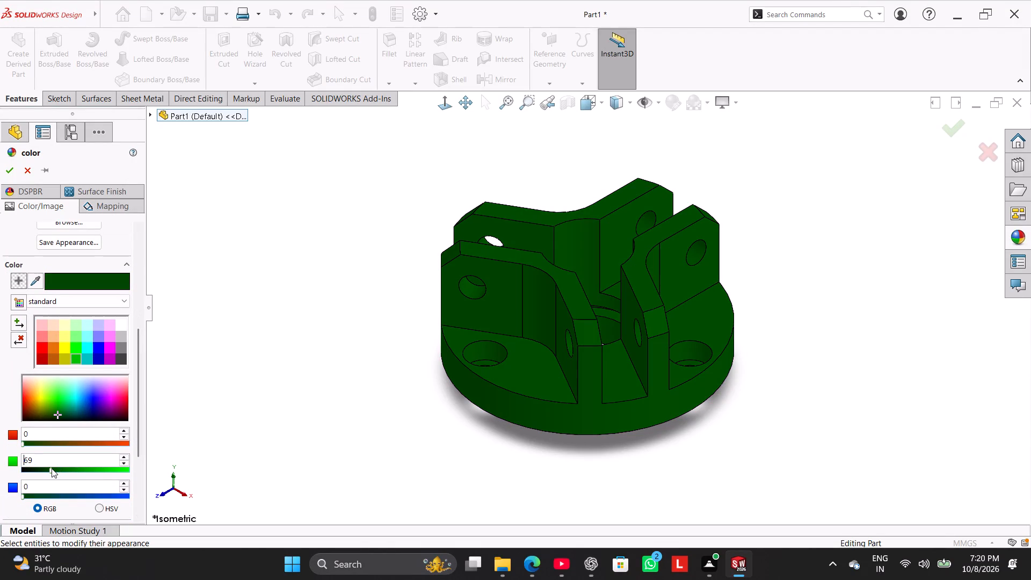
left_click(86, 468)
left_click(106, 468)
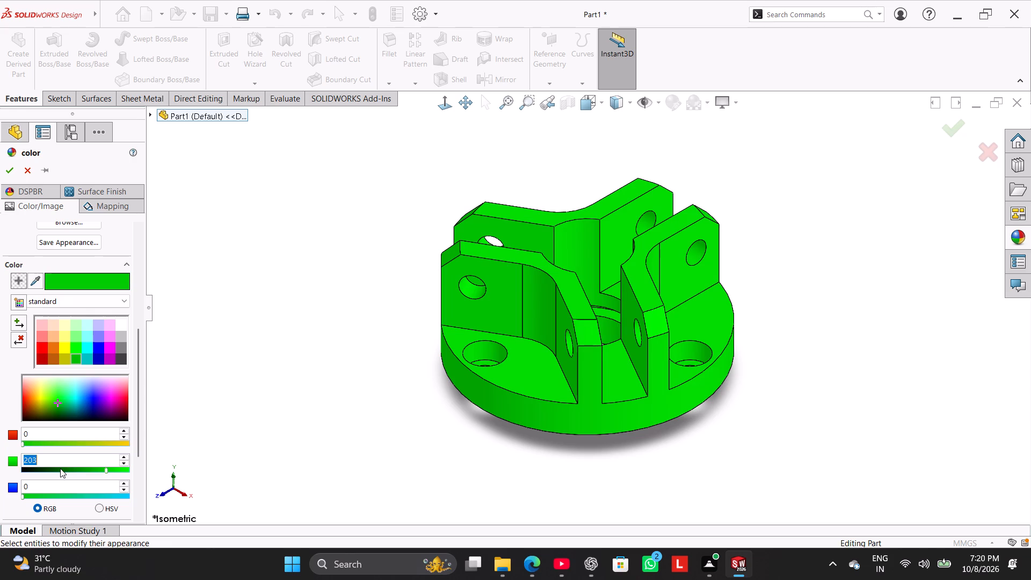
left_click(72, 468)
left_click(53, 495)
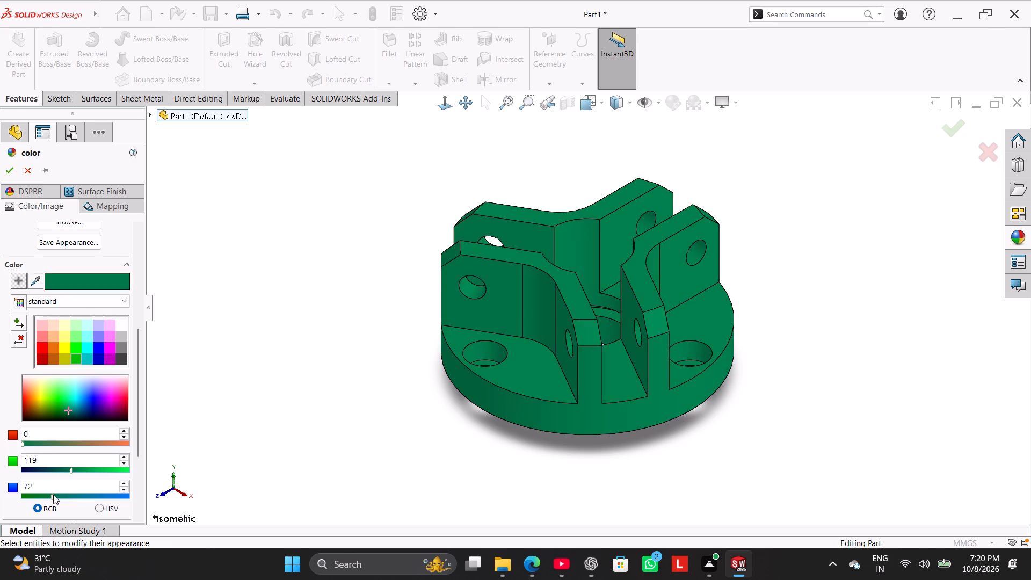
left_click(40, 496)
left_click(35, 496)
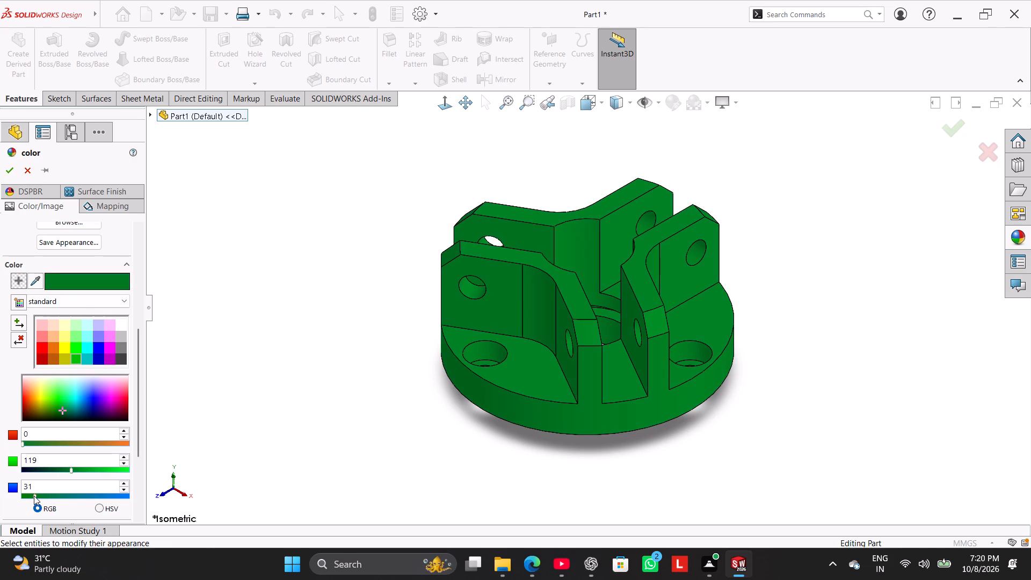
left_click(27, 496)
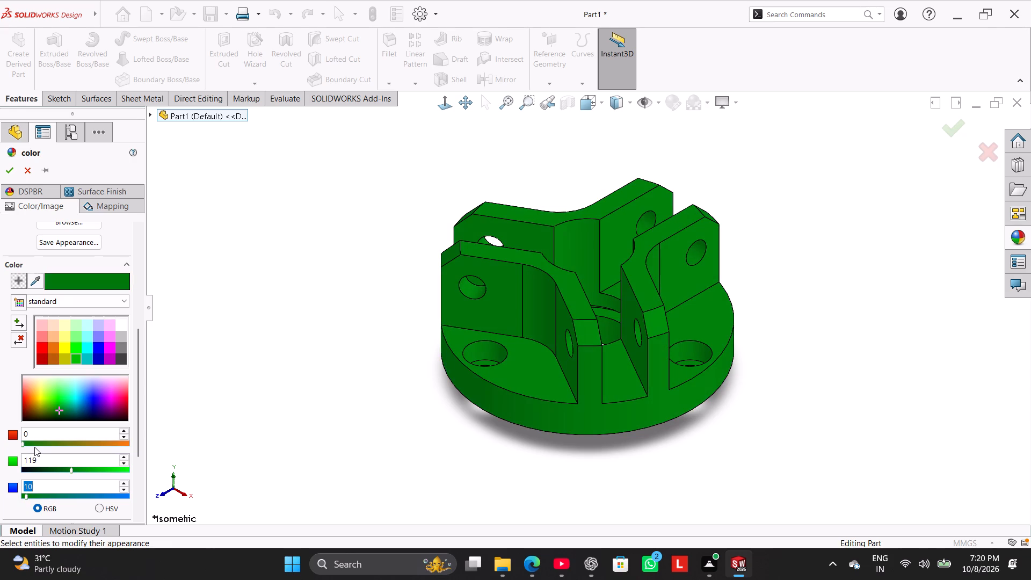
Set the red component of the part's colour to 86.
left_click(35, 444)
left_click(43, 443)
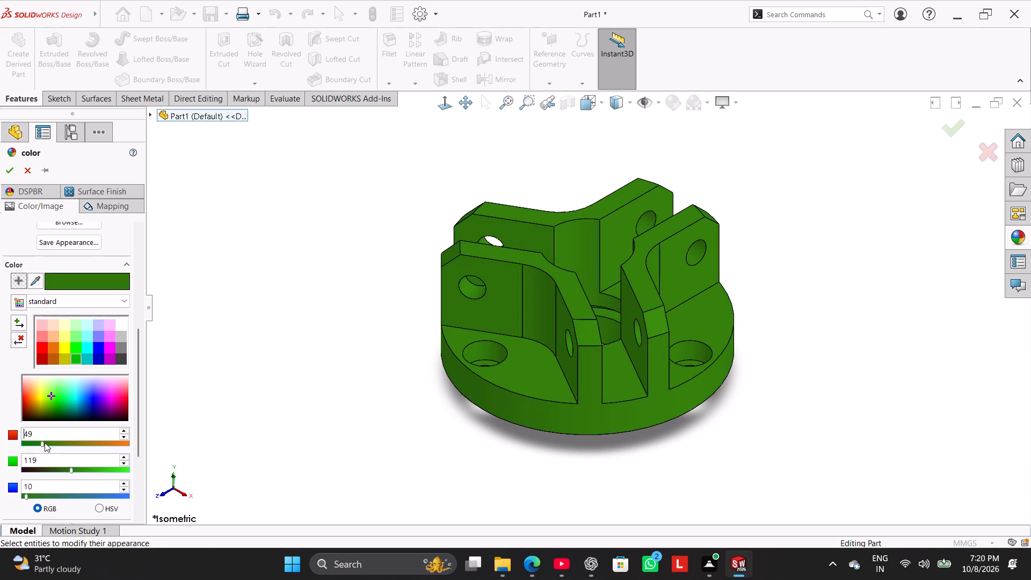
left_click(47, 443)
left_click(61, 444)
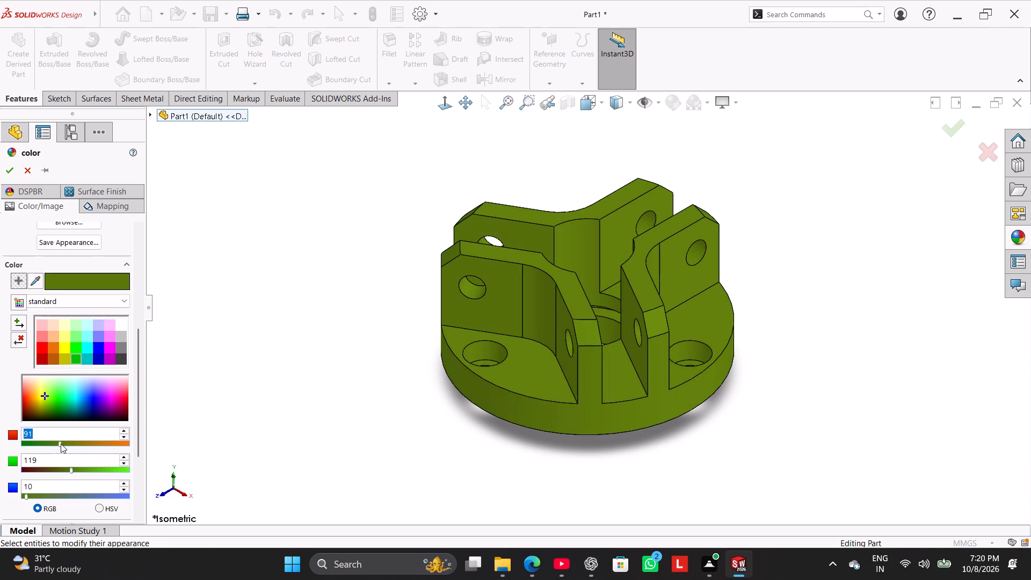
left_click(57, 444)
left_click(63, 444)
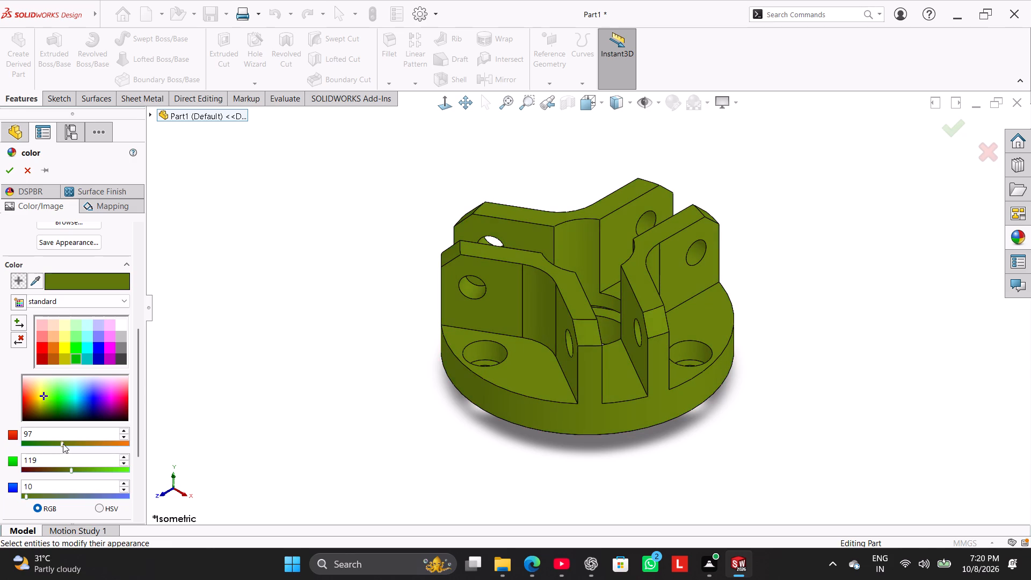
left_click(59, 444)
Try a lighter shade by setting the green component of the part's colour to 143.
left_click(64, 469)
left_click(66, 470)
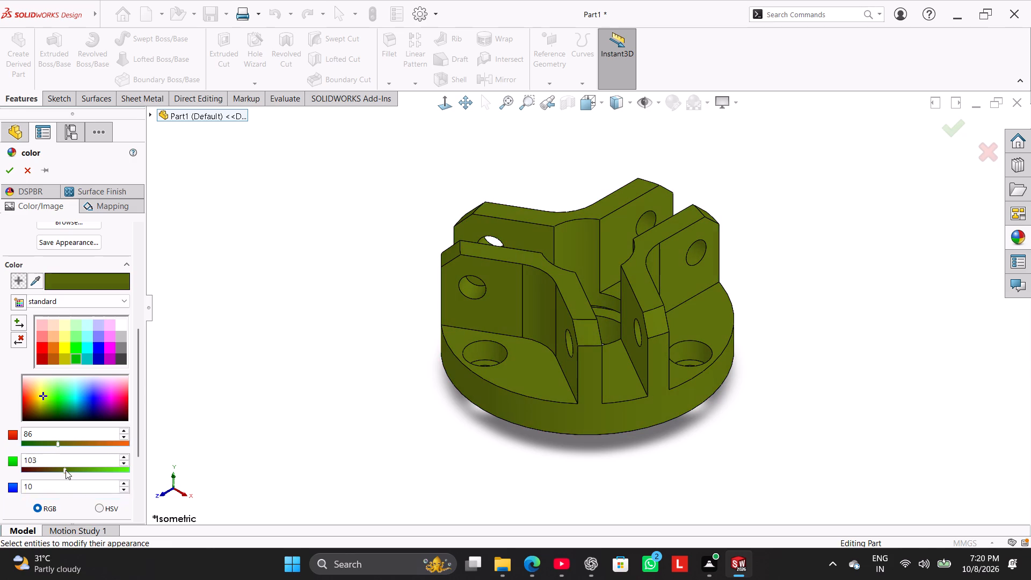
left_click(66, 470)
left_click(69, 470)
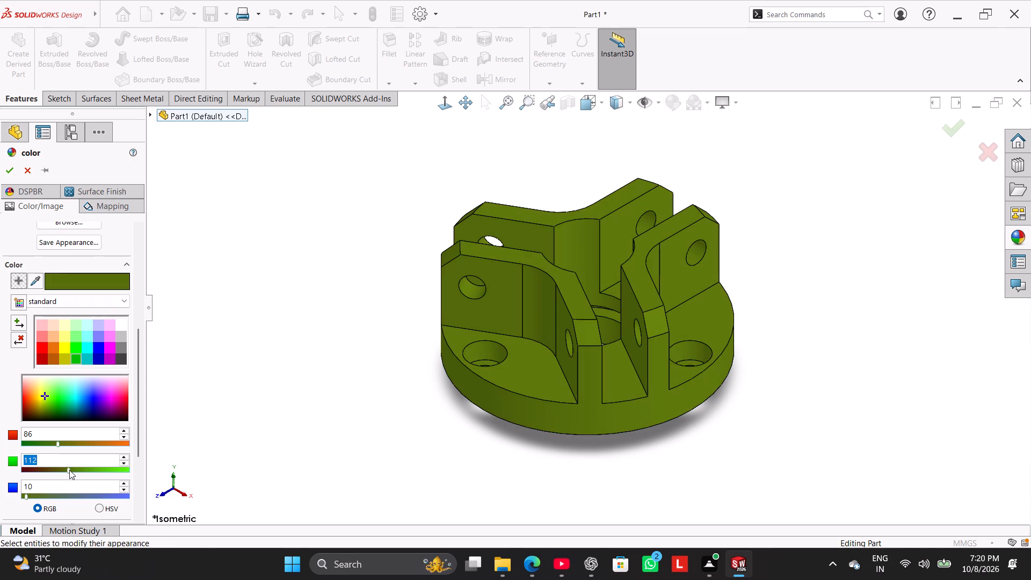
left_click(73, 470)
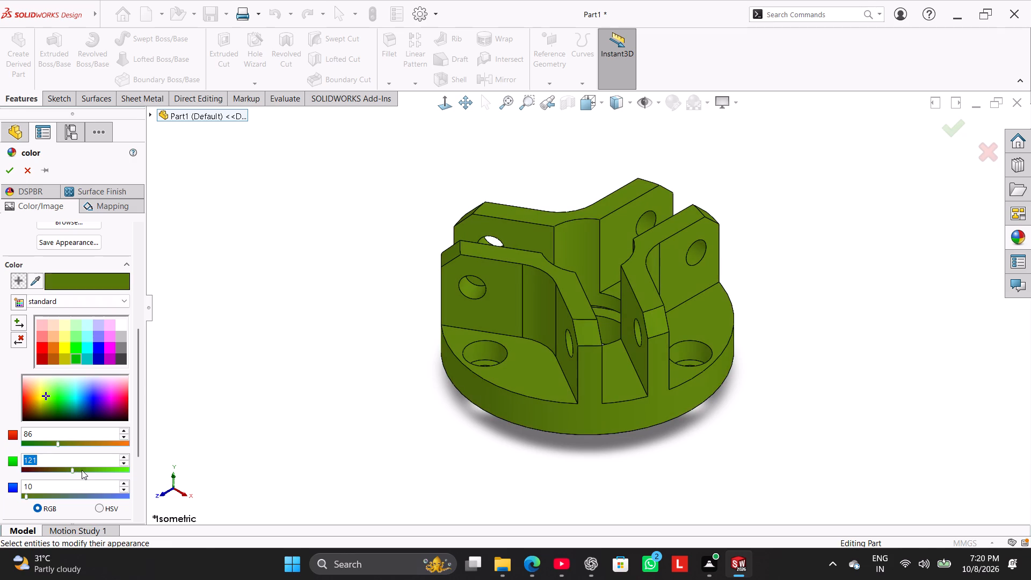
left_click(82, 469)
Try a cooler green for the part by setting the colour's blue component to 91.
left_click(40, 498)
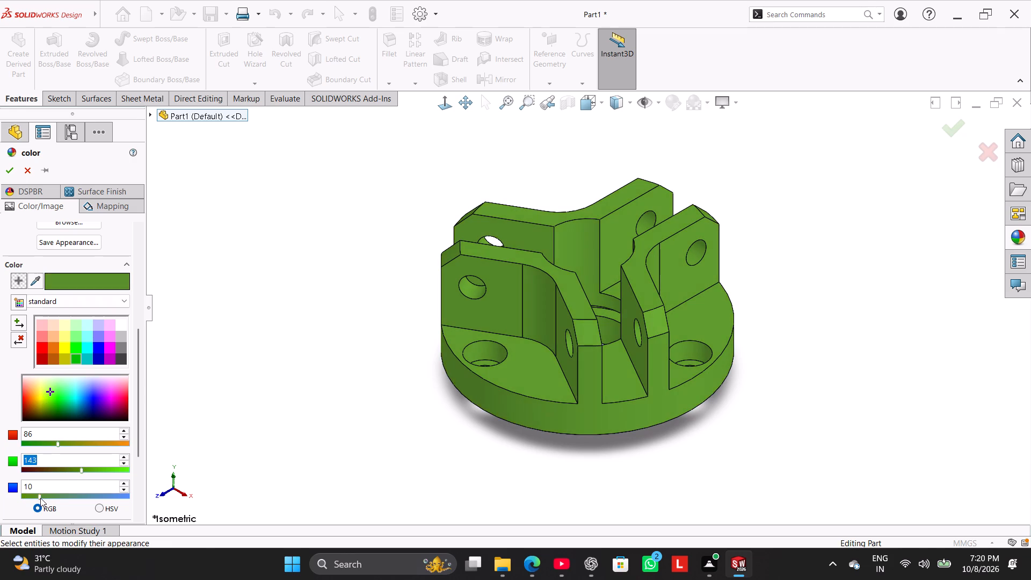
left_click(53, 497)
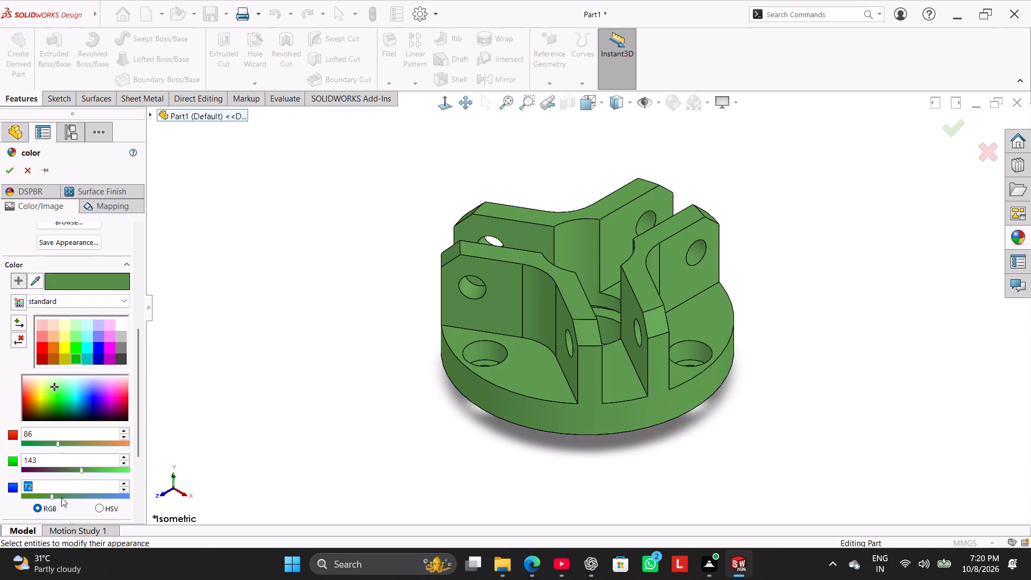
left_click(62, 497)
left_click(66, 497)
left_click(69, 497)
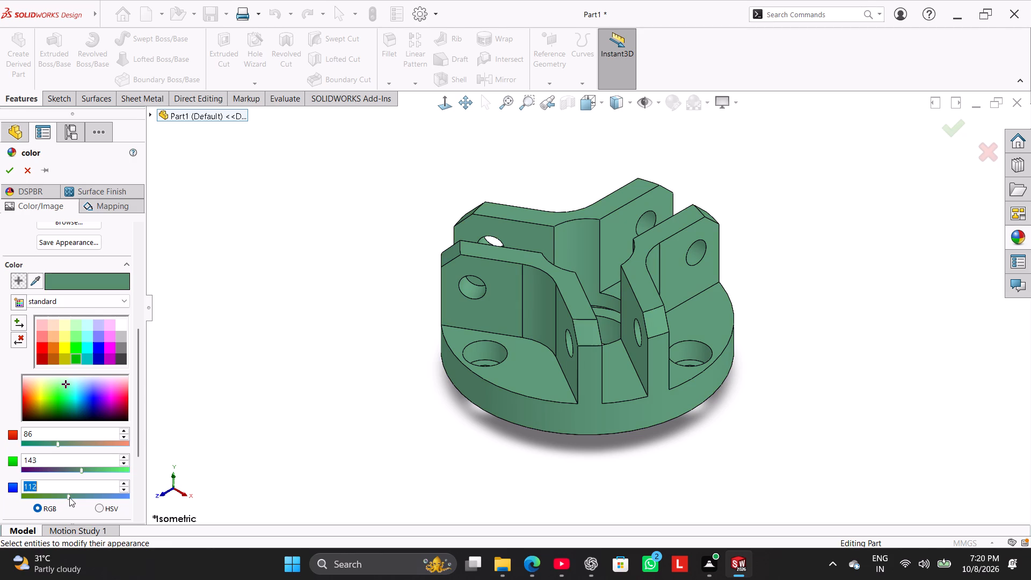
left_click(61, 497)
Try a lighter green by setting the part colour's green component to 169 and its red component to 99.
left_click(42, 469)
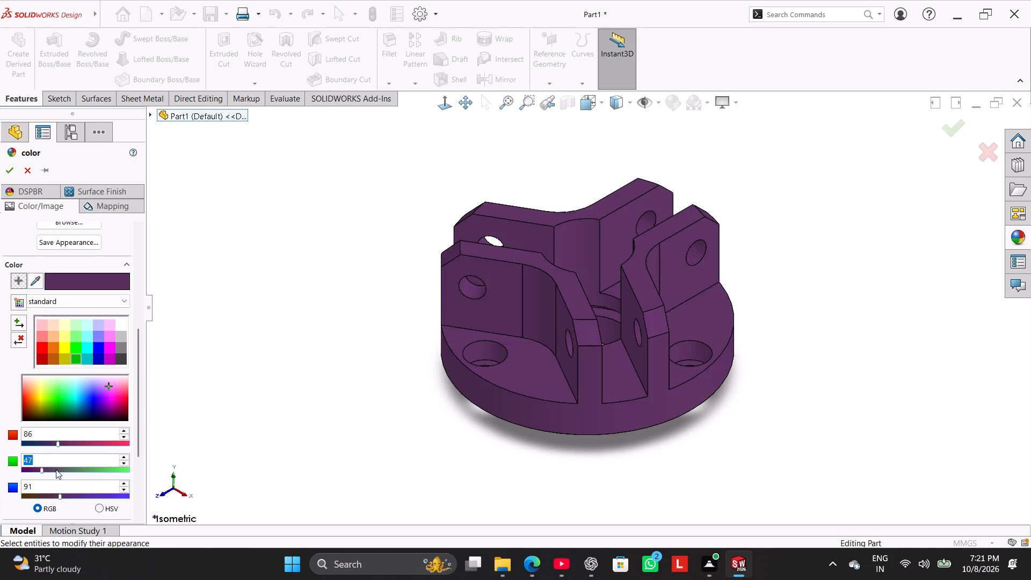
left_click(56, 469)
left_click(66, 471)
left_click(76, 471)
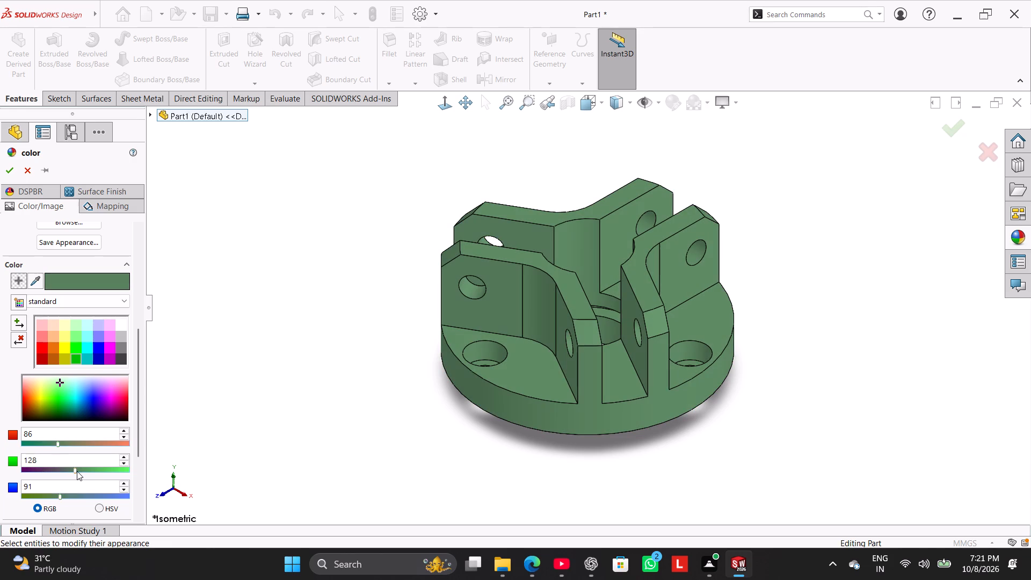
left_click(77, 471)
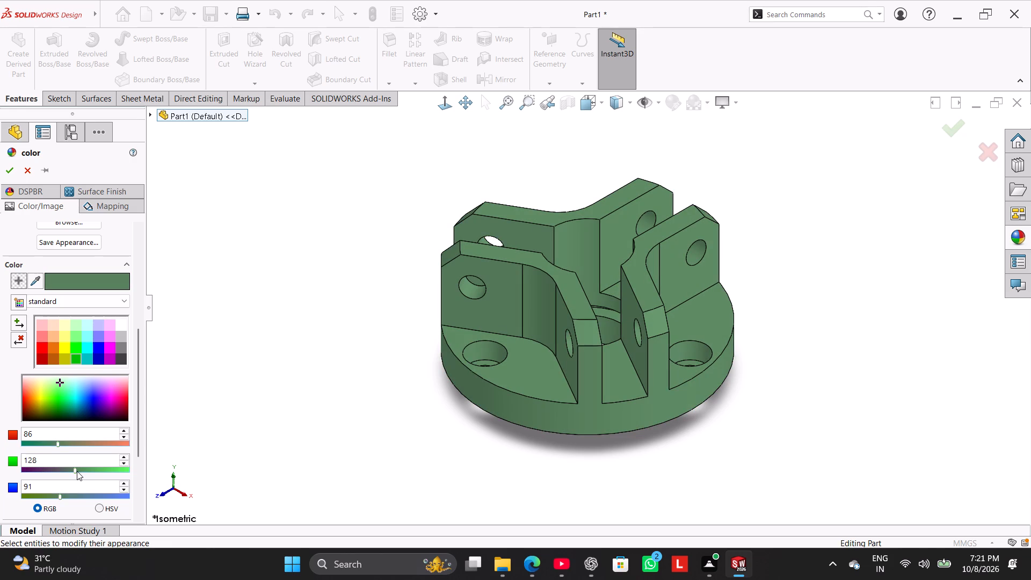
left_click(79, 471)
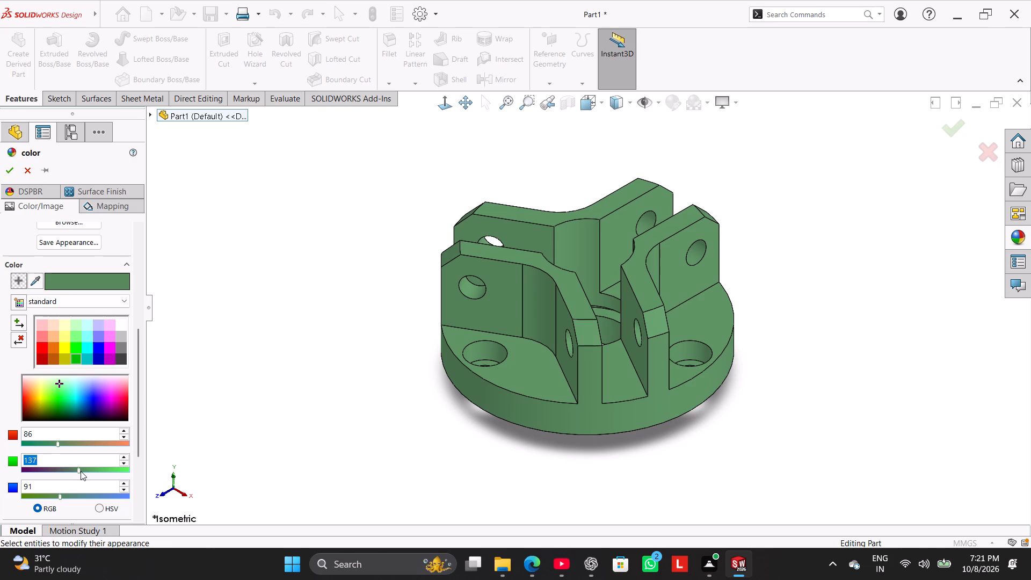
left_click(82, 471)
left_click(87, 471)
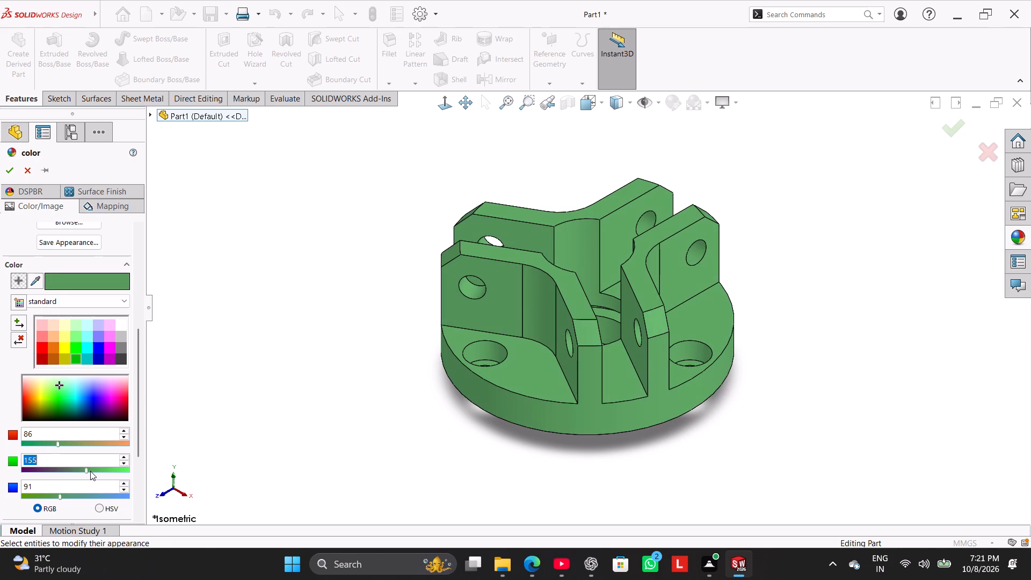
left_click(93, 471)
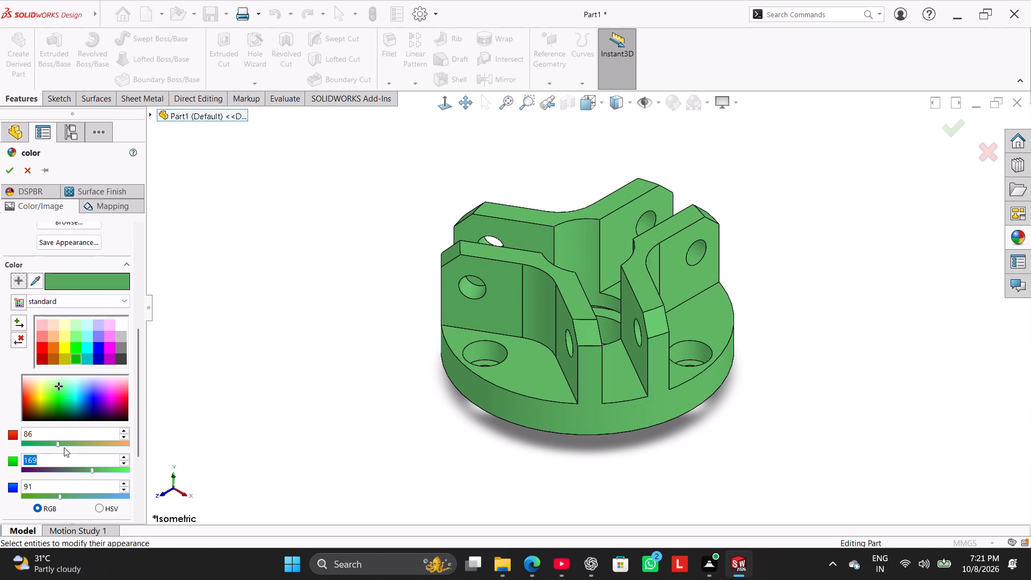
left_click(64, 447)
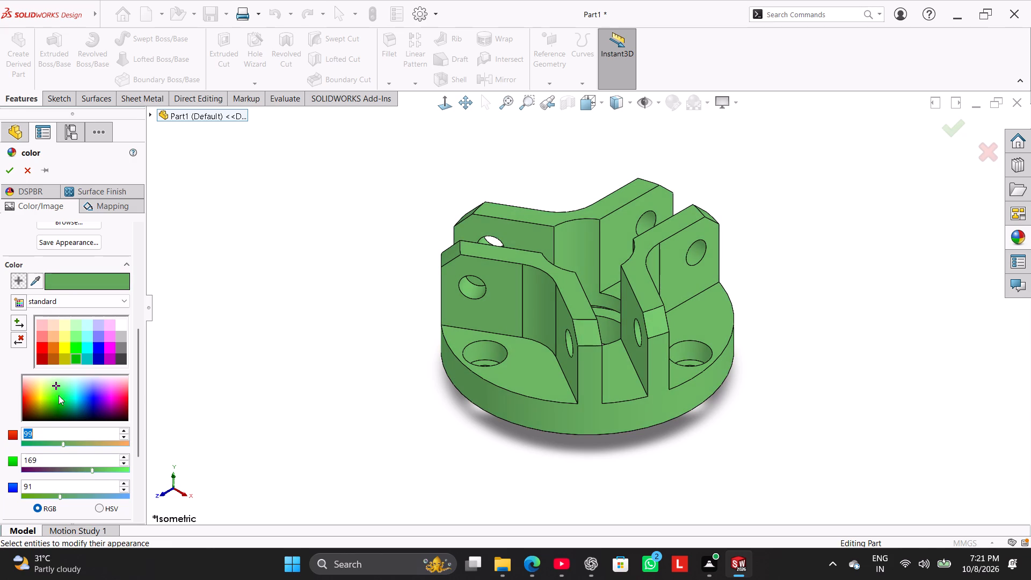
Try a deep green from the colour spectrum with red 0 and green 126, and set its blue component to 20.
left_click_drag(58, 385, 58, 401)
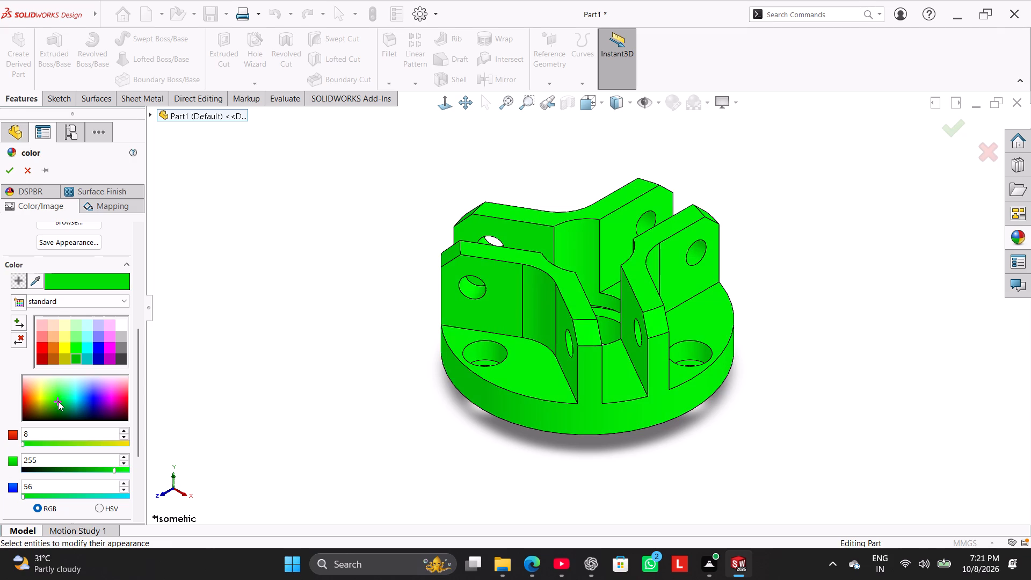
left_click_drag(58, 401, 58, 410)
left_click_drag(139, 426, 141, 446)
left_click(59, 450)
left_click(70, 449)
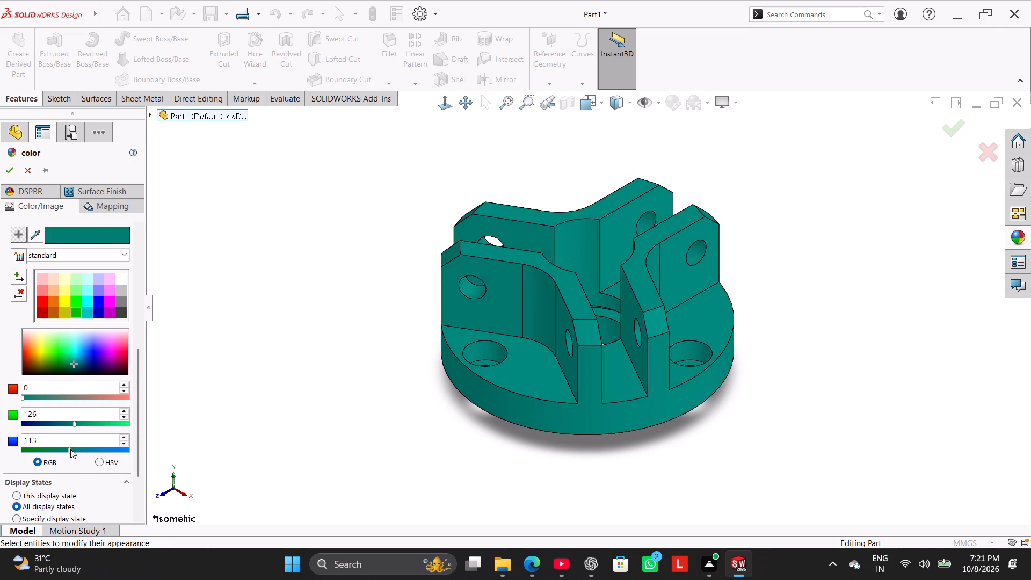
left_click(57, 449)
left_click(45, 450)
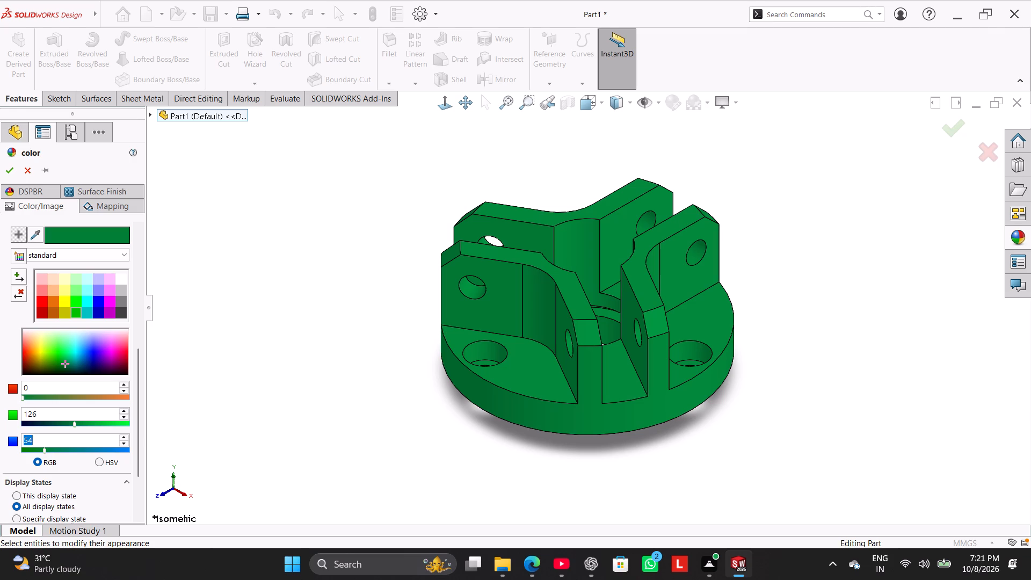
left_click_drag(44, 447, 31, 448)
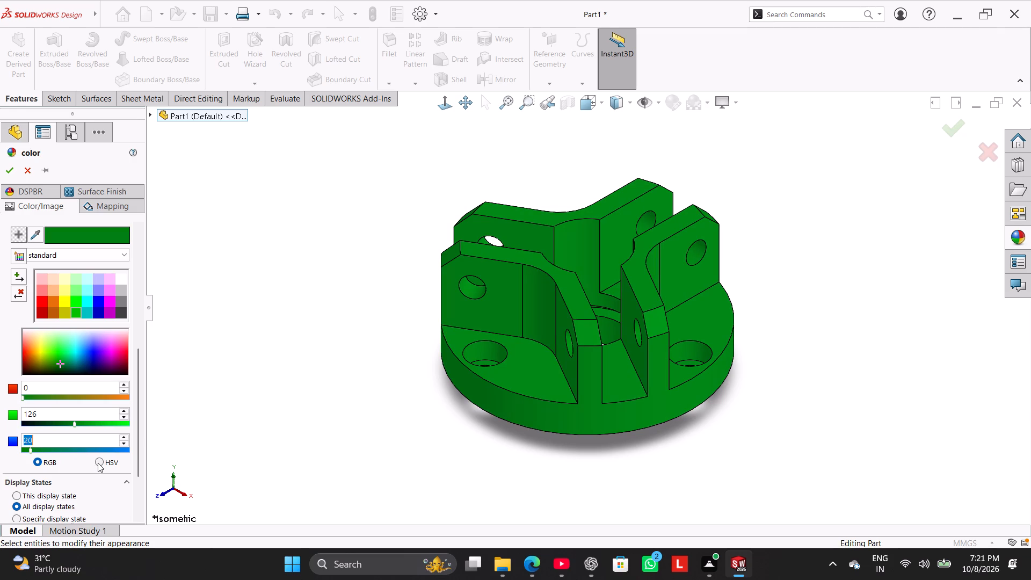
Switch the part's colour definition to HSV and darken the green to a value of 31.
left_click(98, 463)
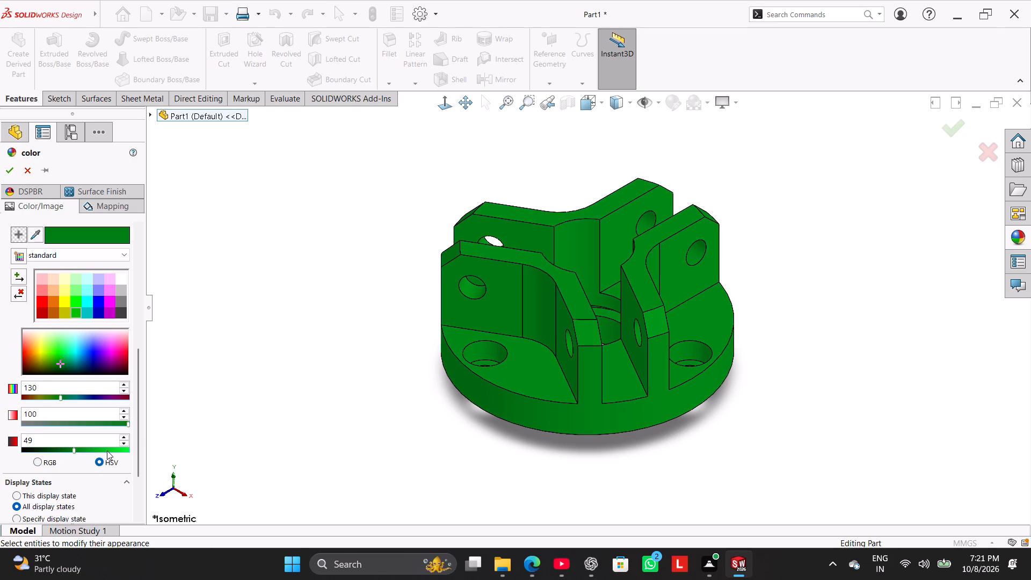
left_click(107, 451)
left_click(69, 450)
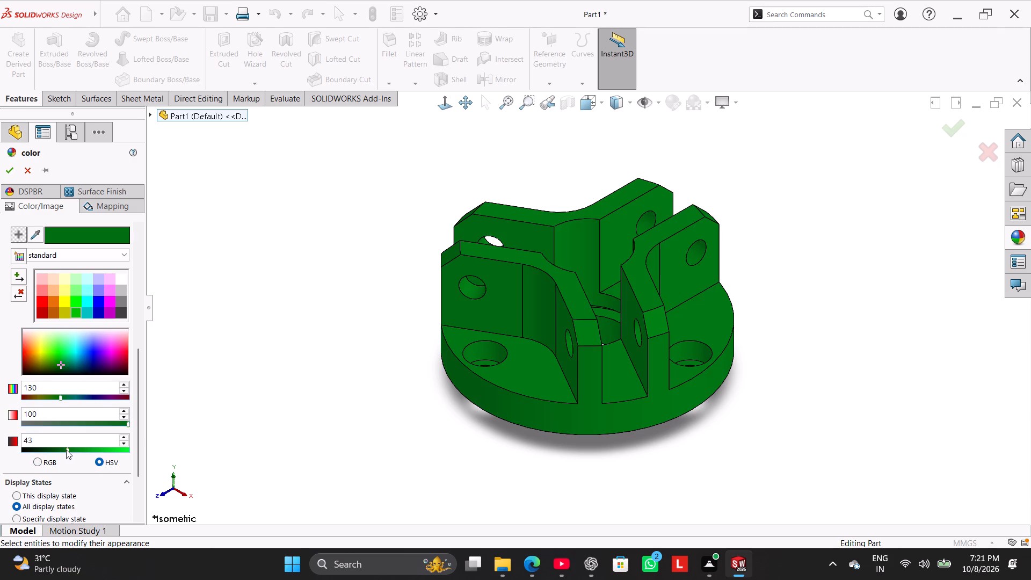
left_click(63, 450)
left_click(60, 450)
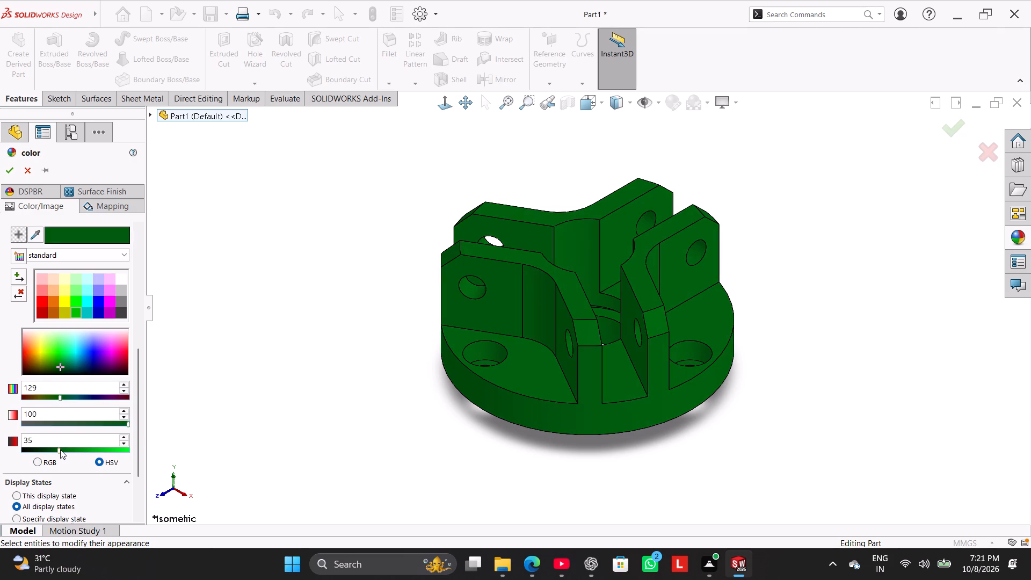
left_click(53, 450)
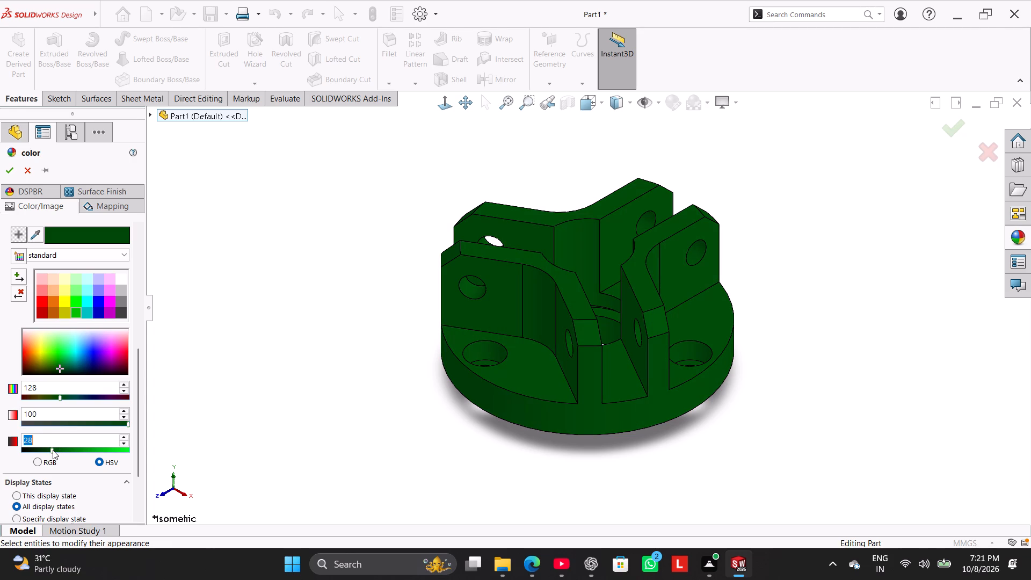
left_click(56, 450)
Mute the part's dark green by setting its saturation to about 53 and its hue to 130.
left_click(110, 423)
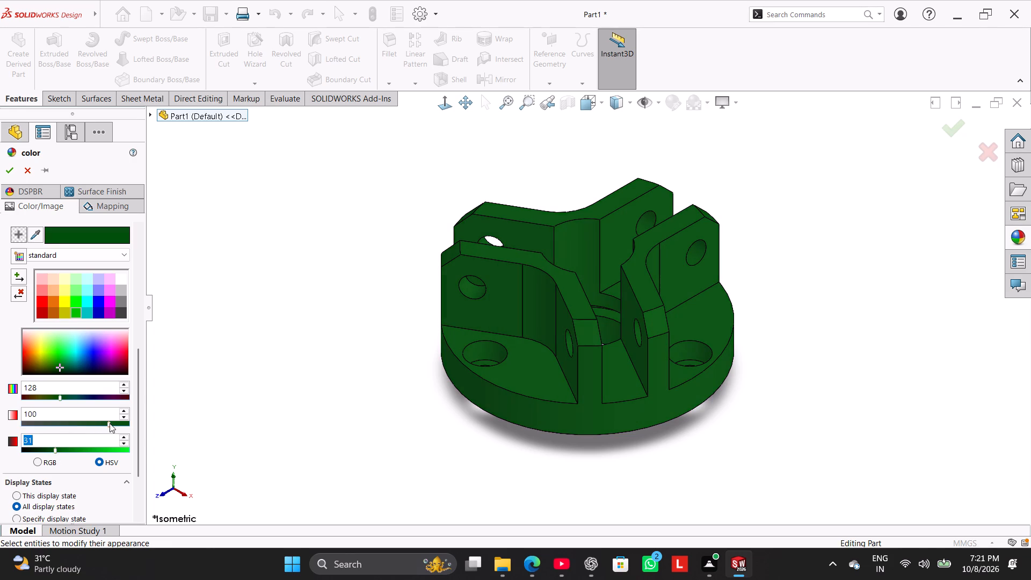
left_click(114, 423)
left_click(124, 423)
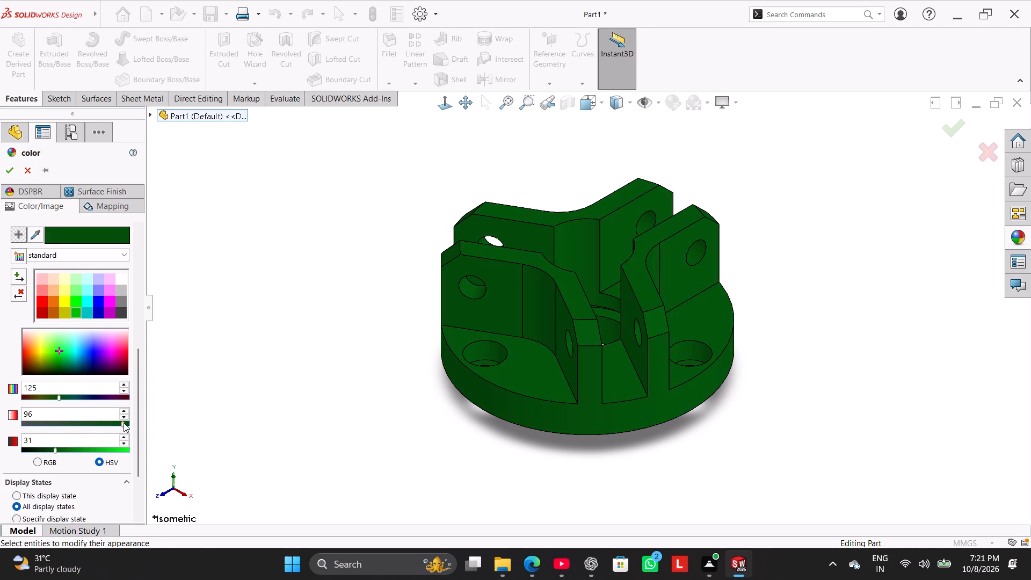
left_click(126, 423)
left_click(74, 426)
left_click(76, 423)
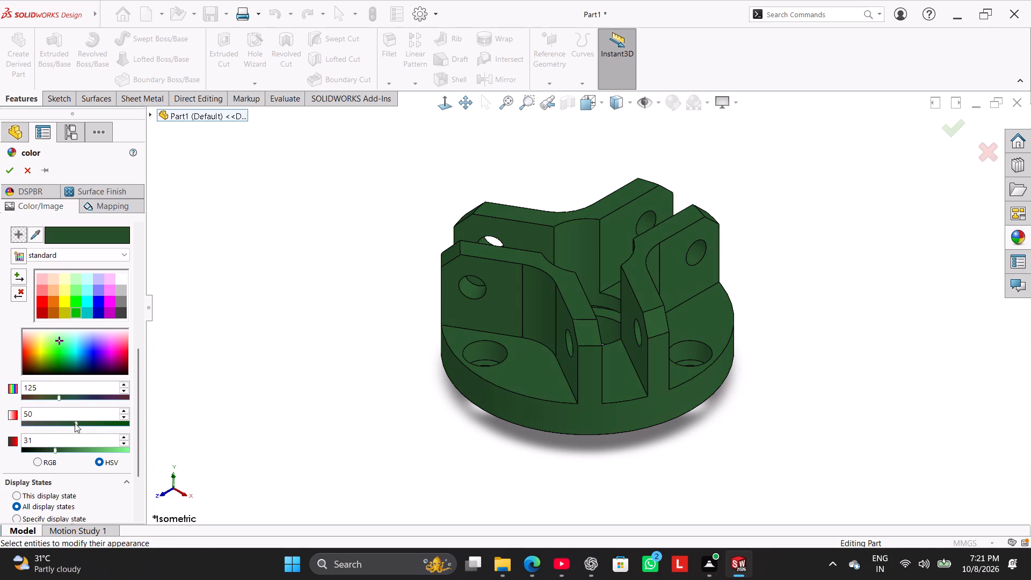
left_click(71, 400)
left_click(61, 400)
Switch back to RGB, set the colour's green component to 106 and apply the colour to the part.
left_click(38, 462)
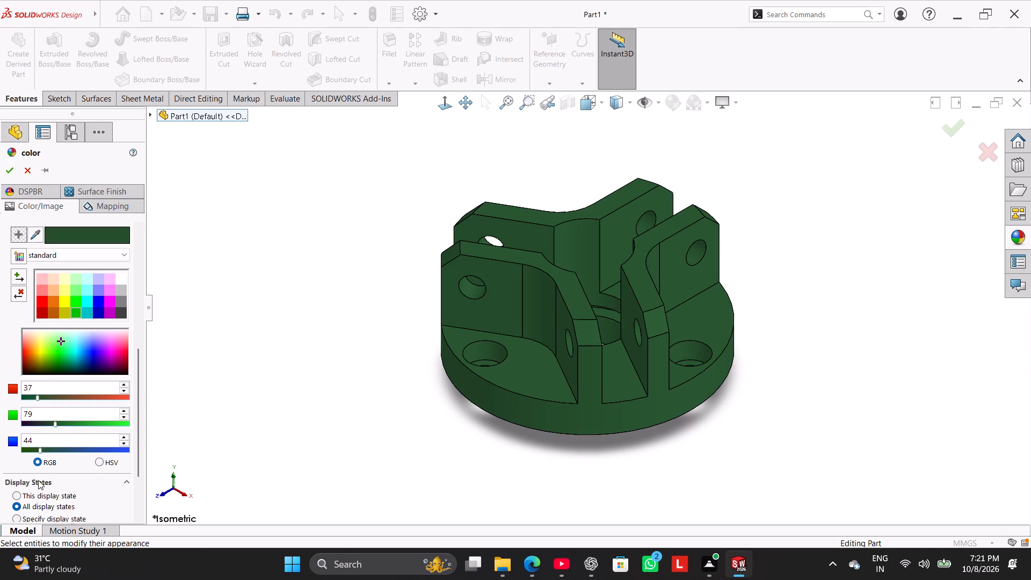
left_click(73, 422)
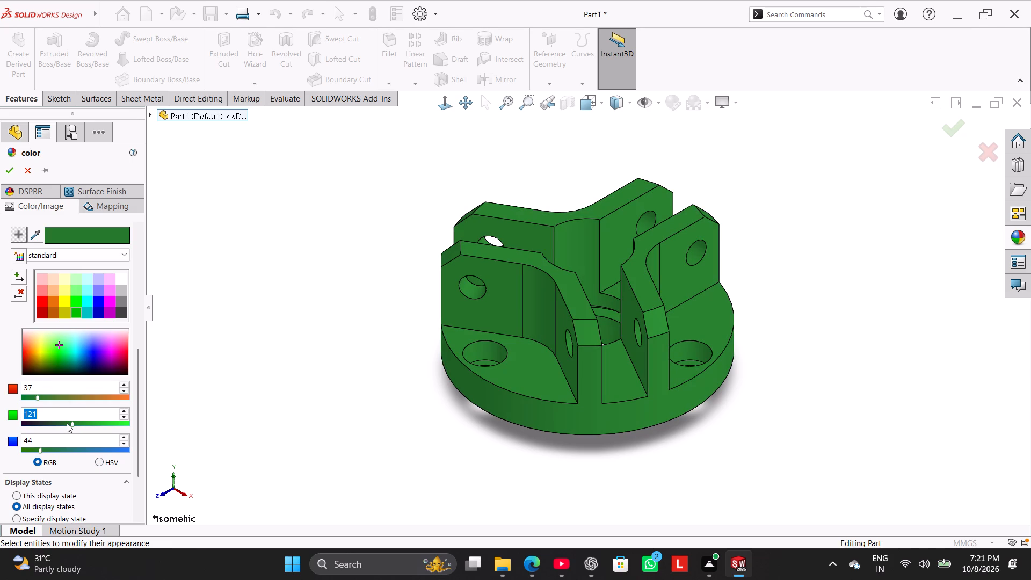
left_click(67, 423)
left_click(10, 171)
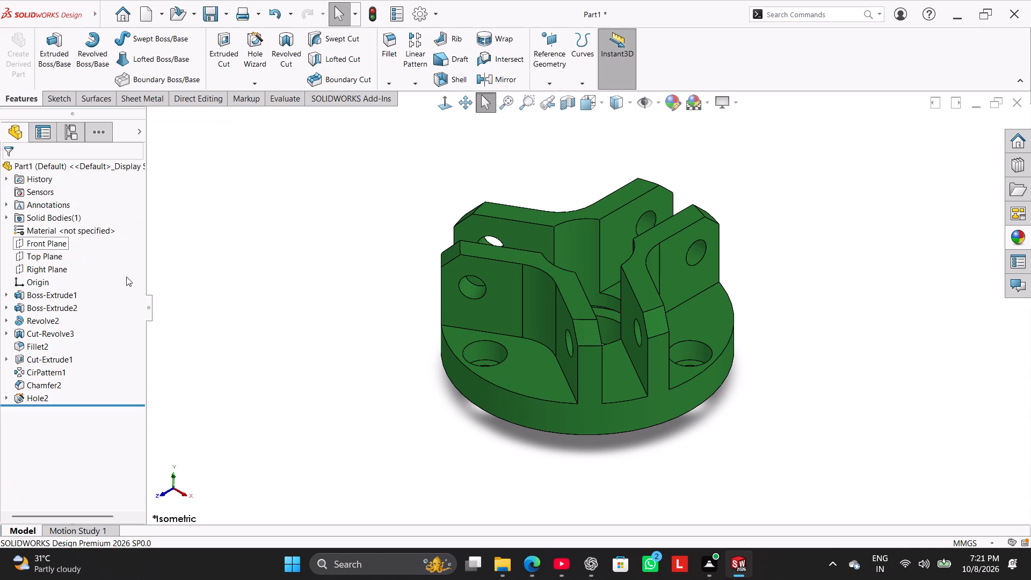
Apply the polished aluminum appearance to Hole2, CirPattern1, Cut-Extrude1, Cut-Revolve3 and Revolve2.
right_click_drag(264, 355, 613, 215)
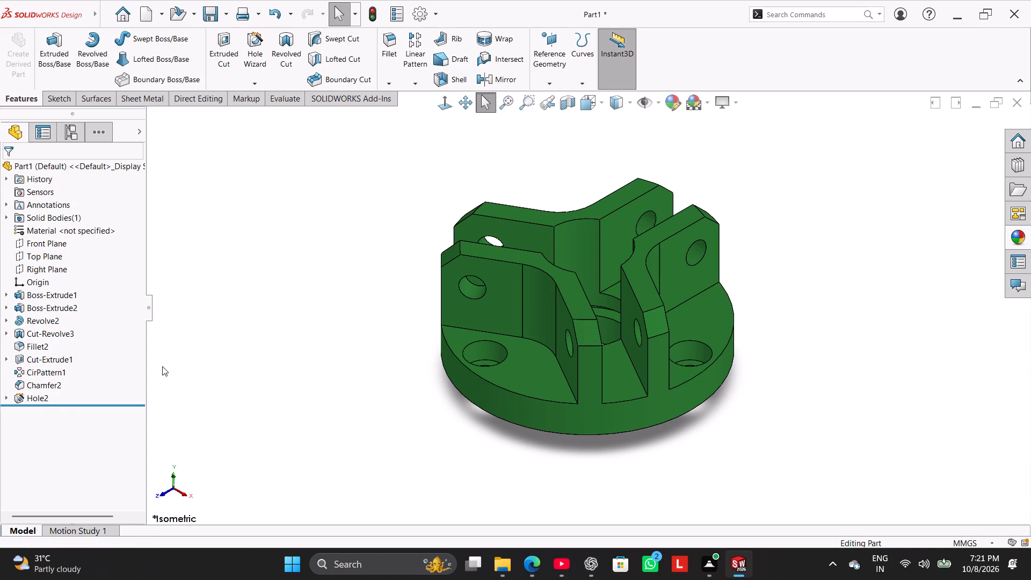
left_click(42, 398, "ctrl")
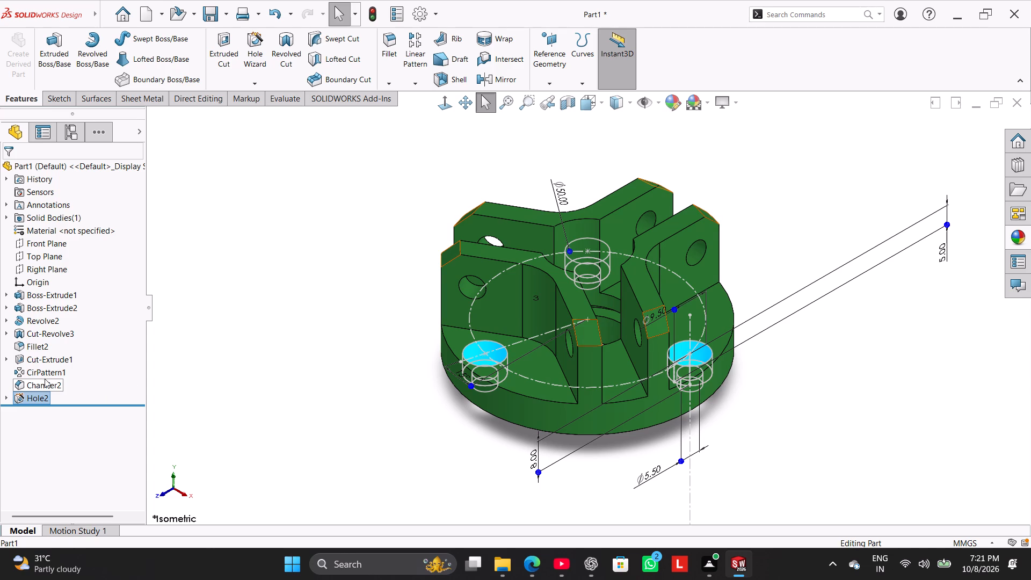
left_click(47, 371, "ctrl")
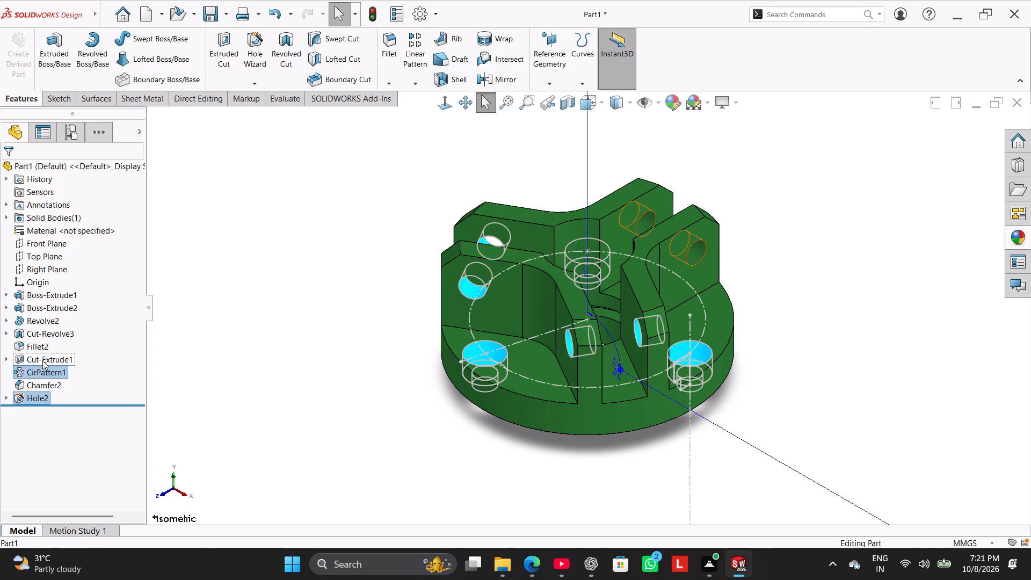
left_click(42, 360, "ctrl")
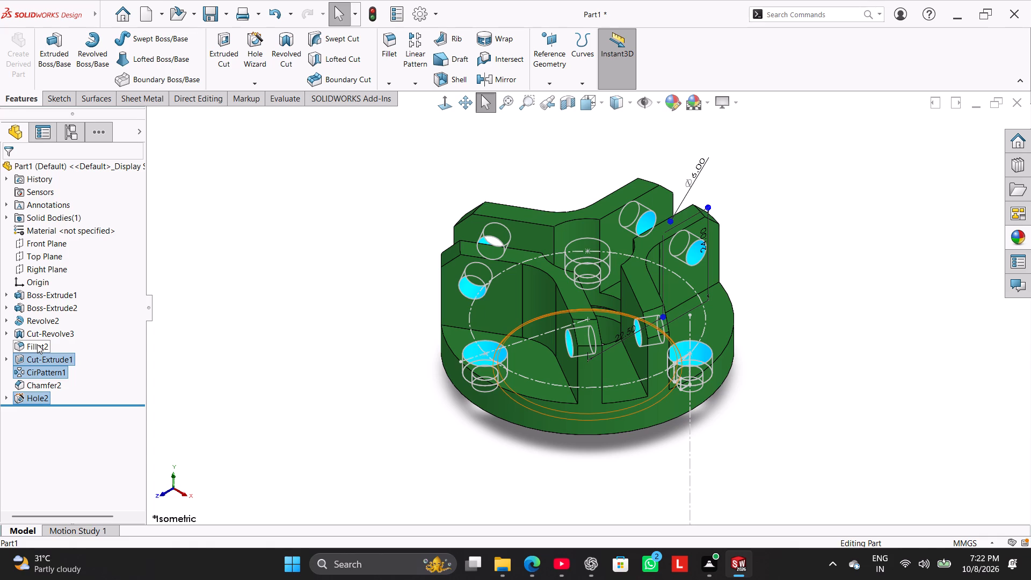
left_click(45, 334, "ctrl")
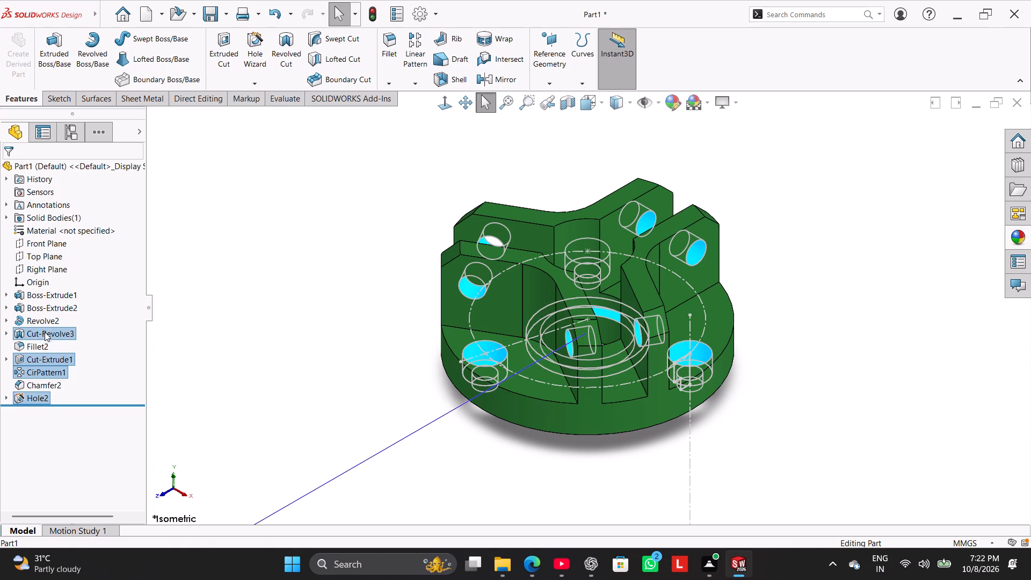
left_click(45, 321, "ctrl")
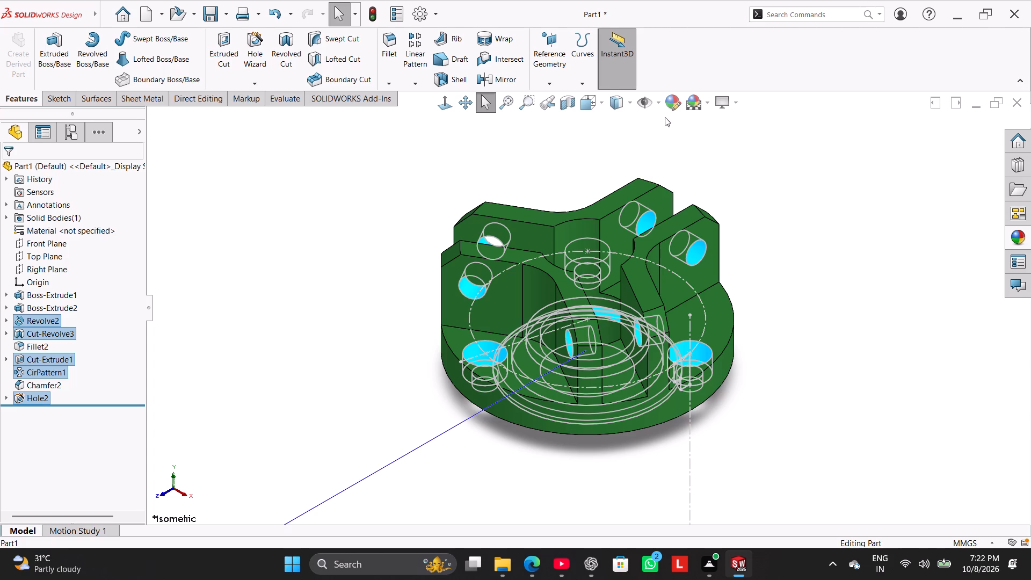
left_click(670, 105)
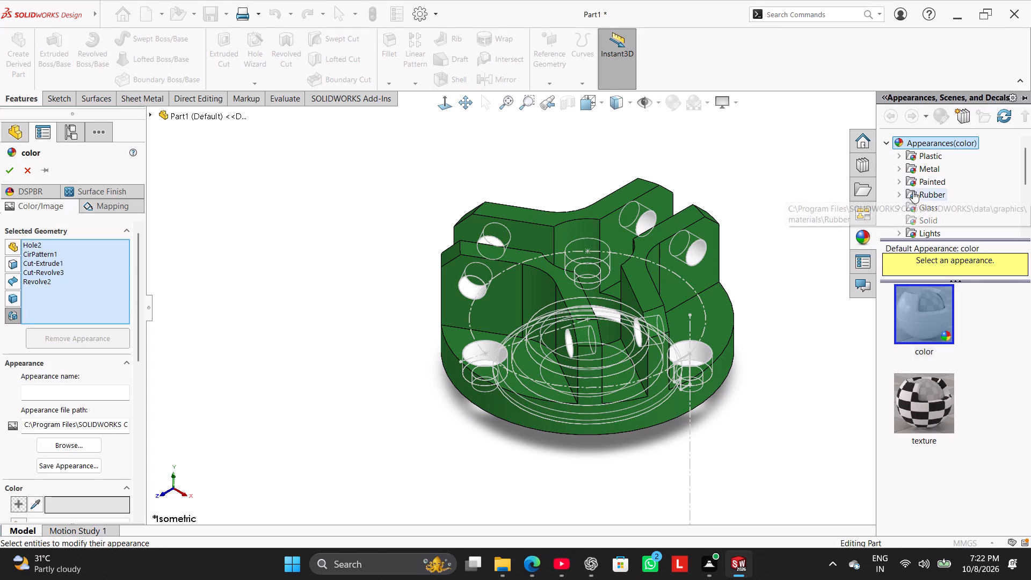
left_click(901, 165)
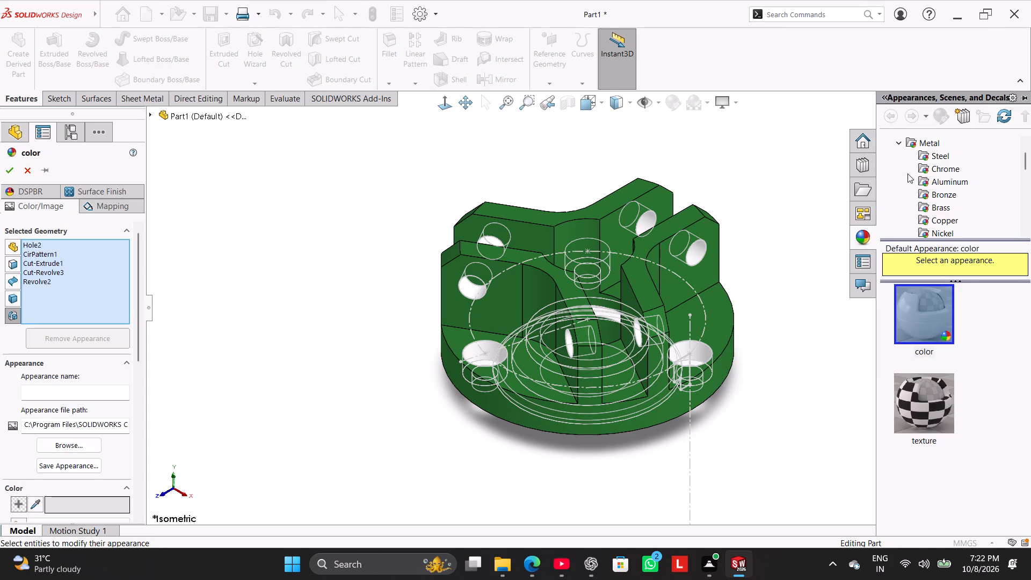
left_click(920, 178)
left_click(920, 178)
double_click(927, 311)
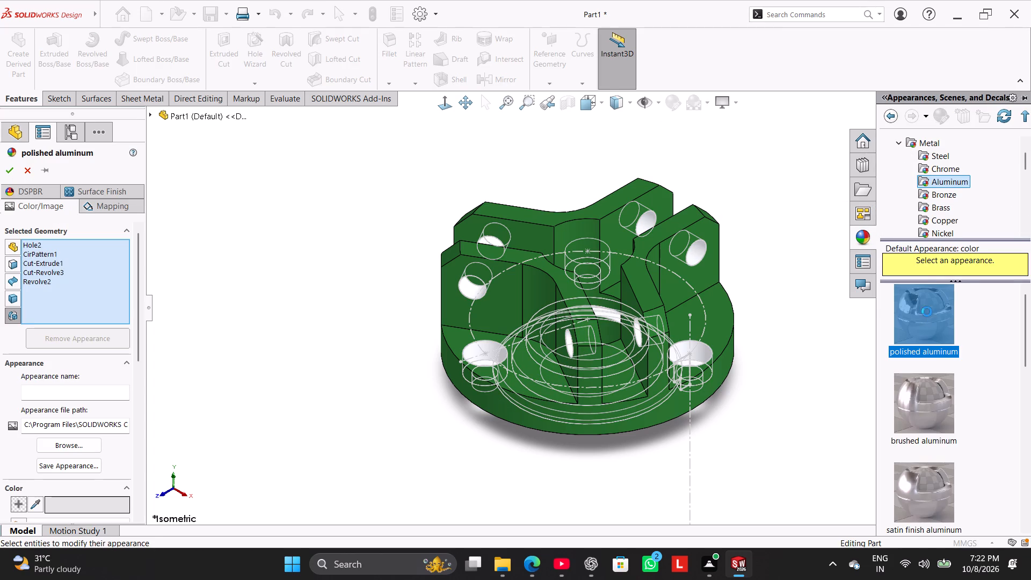
left_click(7, 172)
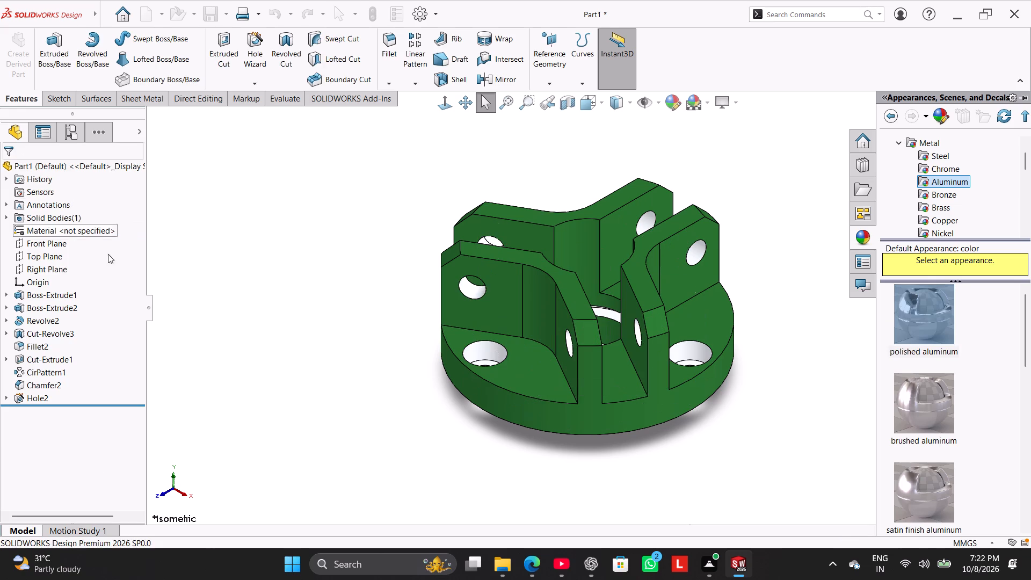
Shift the whole part's colour toward olive green by setting its red component to 72, and apply it.
right_click_drag(236, 303, 454, 195)
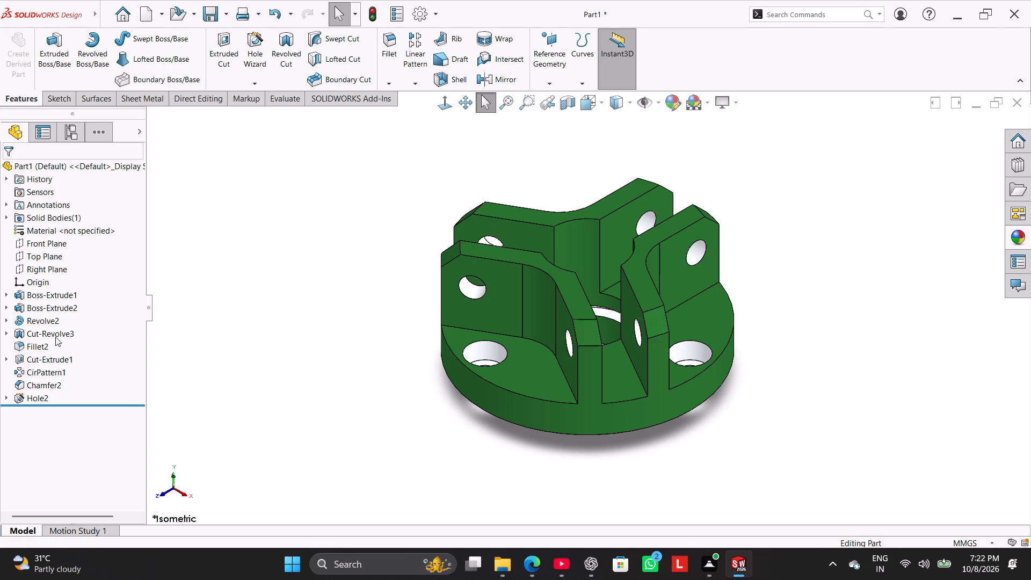
right_click(99, 164)
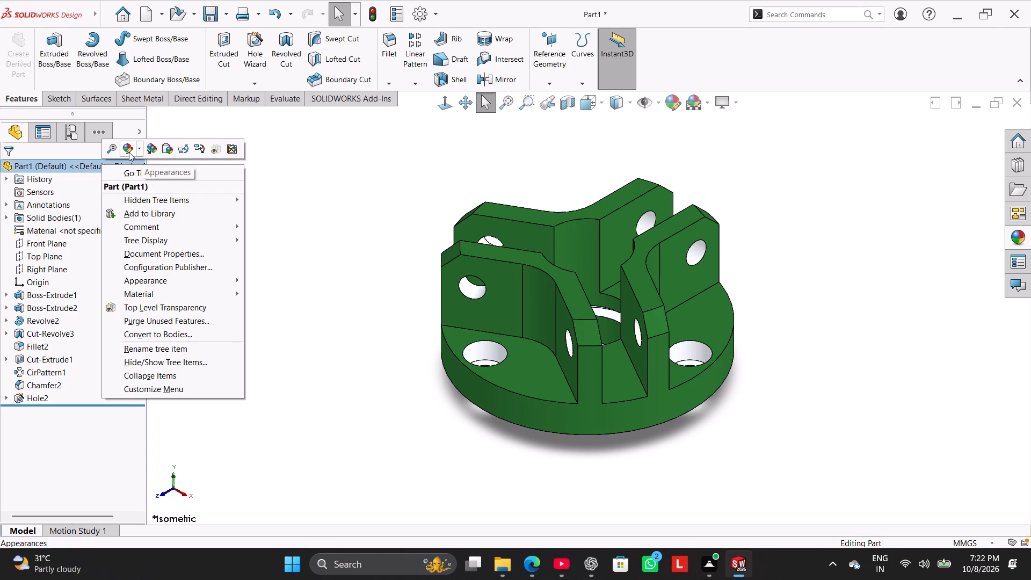
left_click(129, 152)
left_click(184, 176)
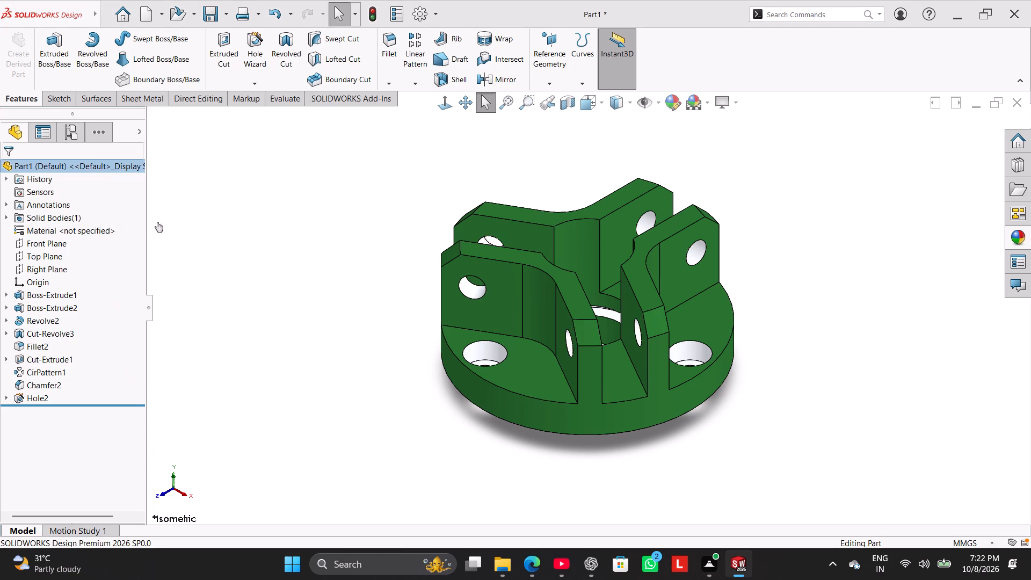
left_click_drag(142, 329, 143, 352)
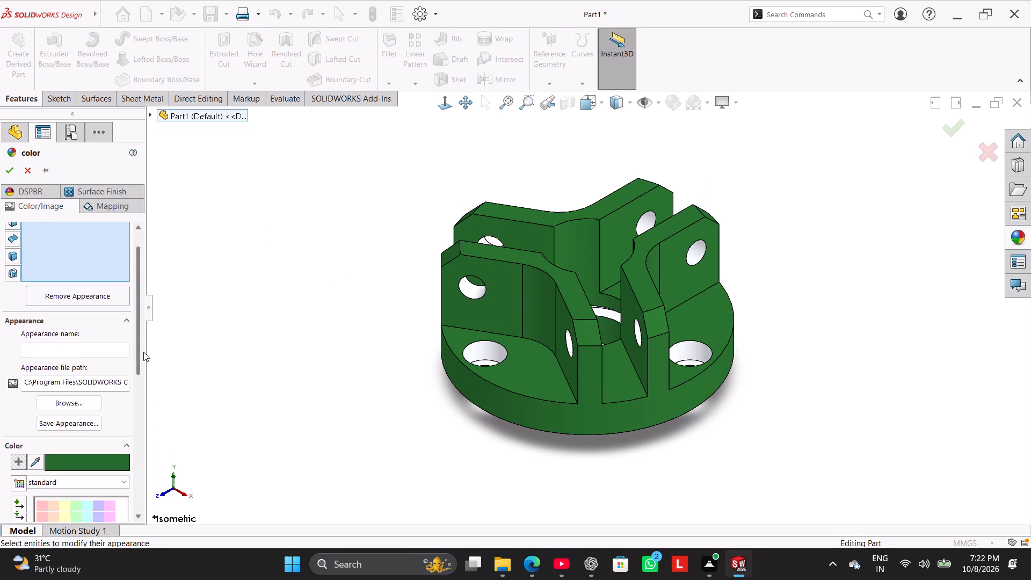
left_click_drag(143, 352, 147, 431)
left_click(43, 424)
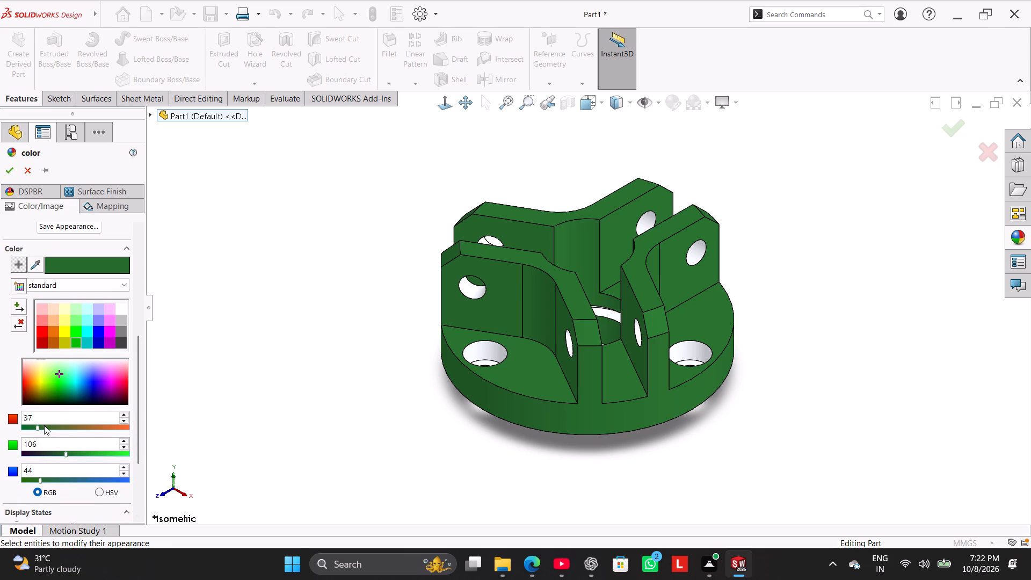
left_click(47, 425)
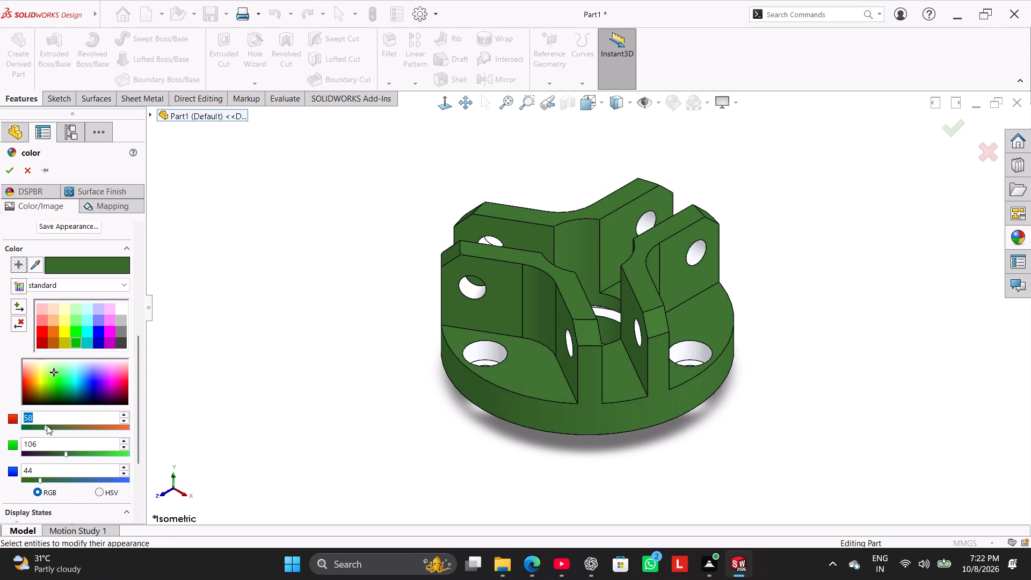
left_click(53, 425)
left_click(10, 167)
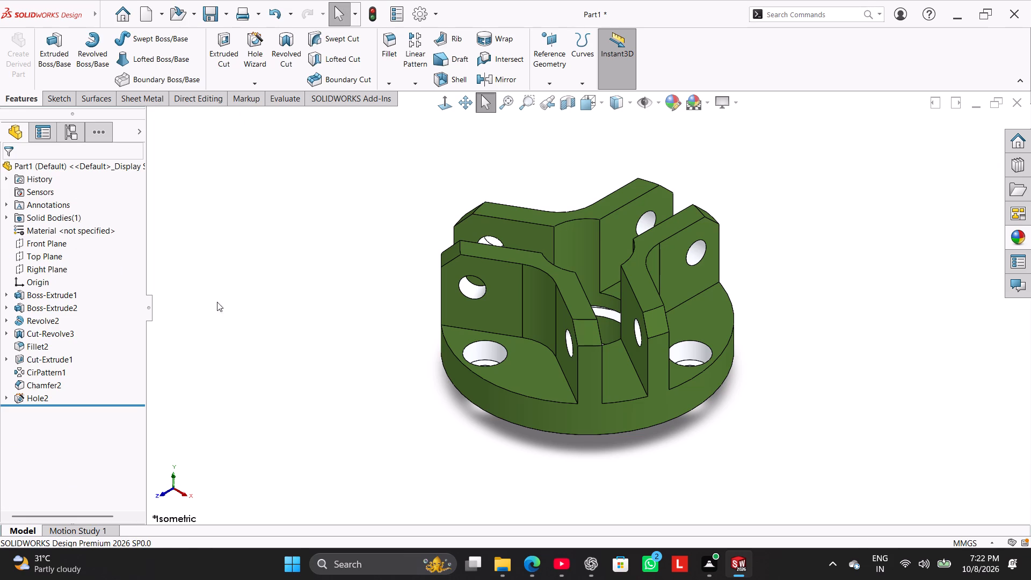
Examine the recoloured part and its aluminum holes from several angles, finishing in the isometric view.
right_click_drag(223, 306, 553, 142)
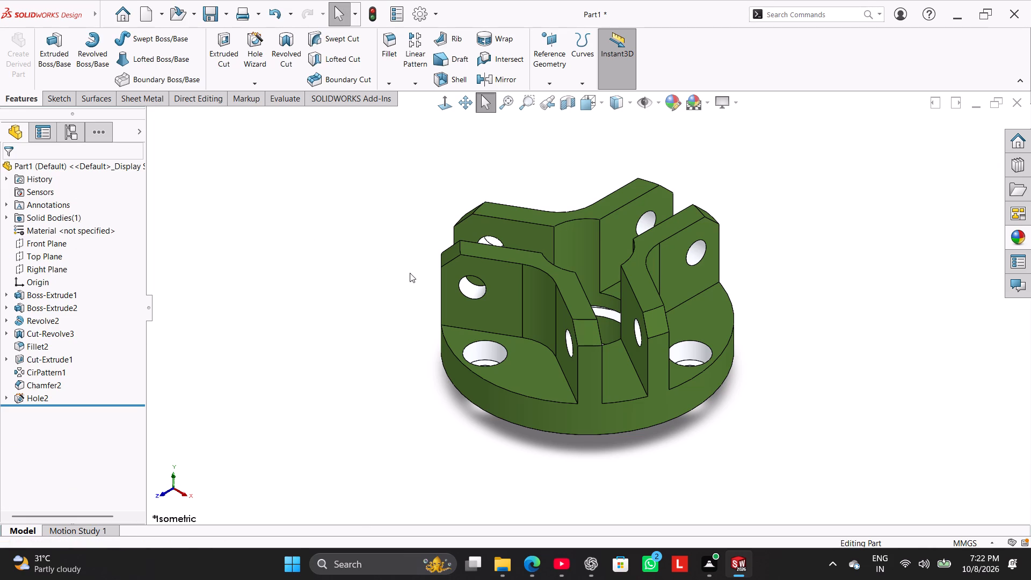
middle_click_drag(401, 273, 428, 342)
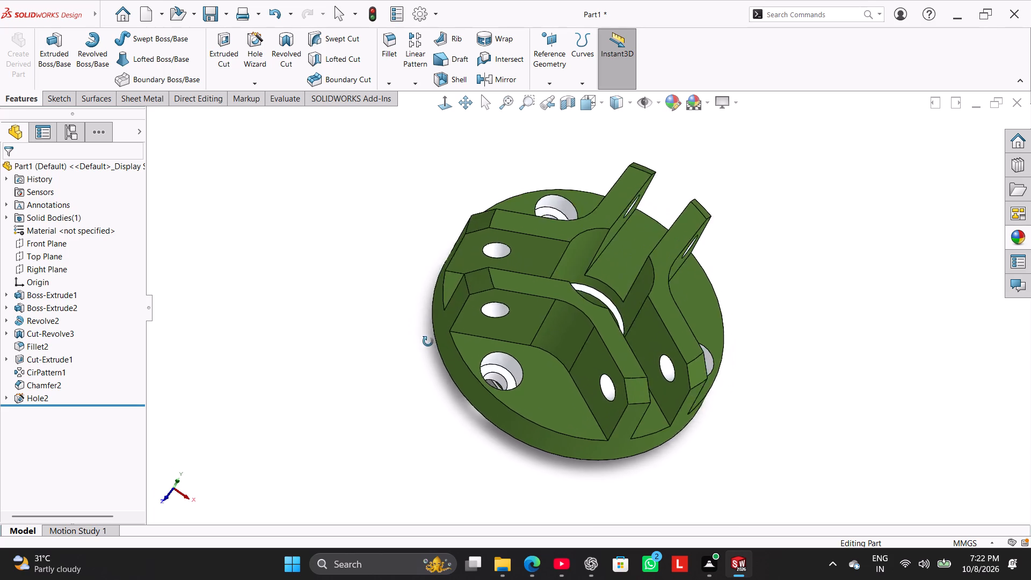
middle_click_drag(428, 342, 372, 328)
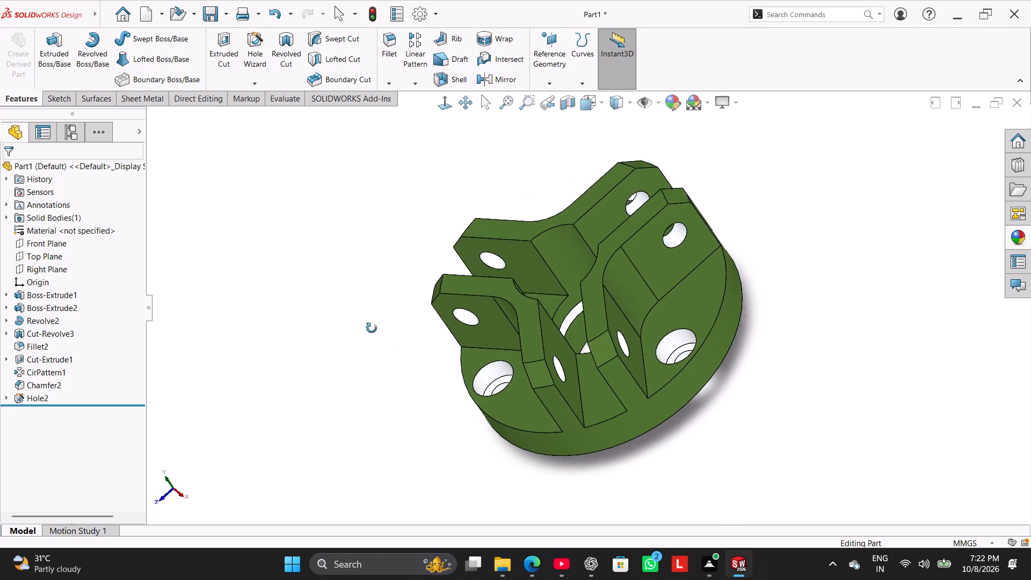
middle_click_drag(372, 328, 401, 394)
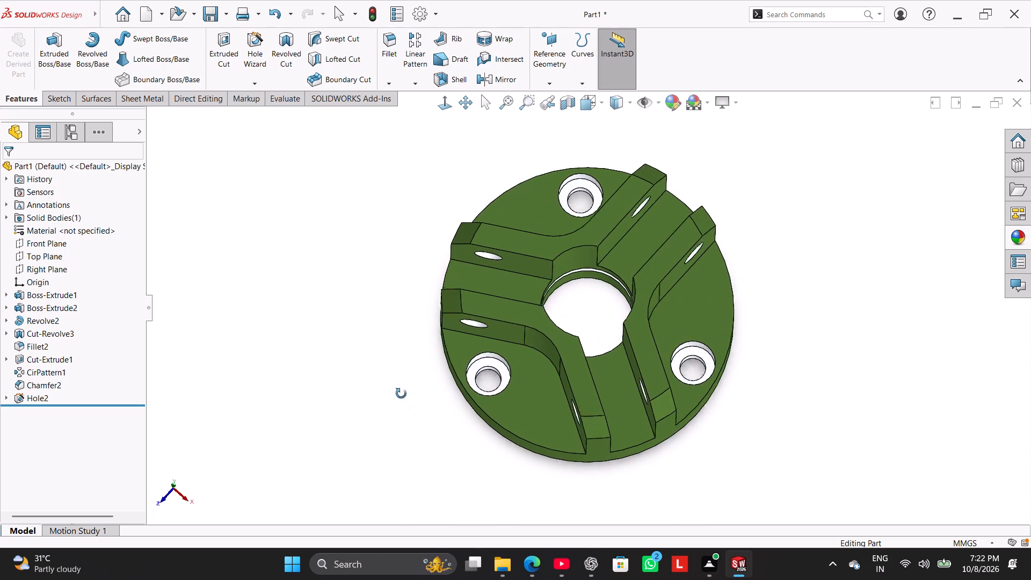
middle_click_drag(401, 394, 397, 378)
right_click_drag(371, 356, 417, 253)
right_click_drag(370, 268, 458, 148)
right_click_drag(353, 271, 473, 153)
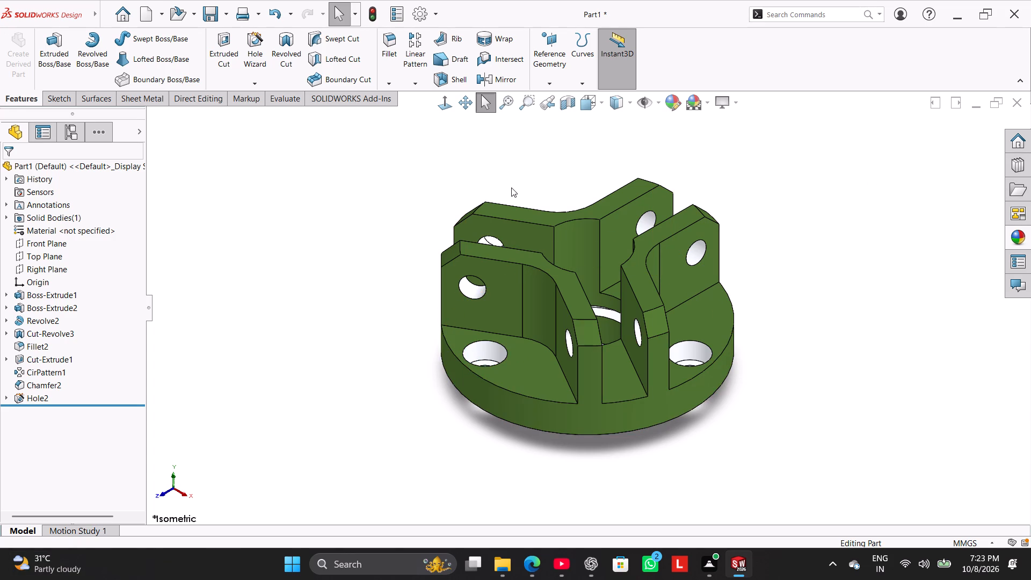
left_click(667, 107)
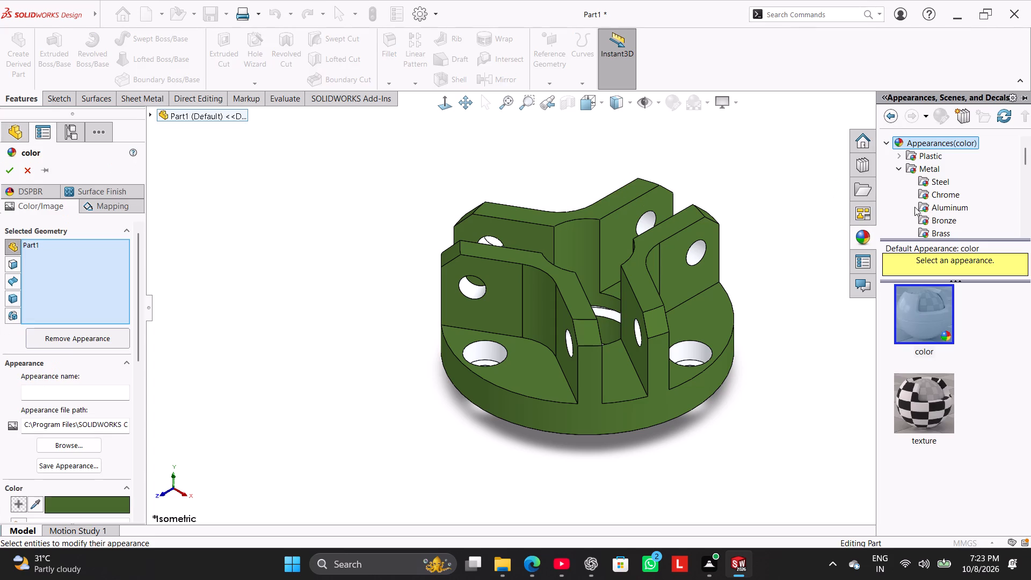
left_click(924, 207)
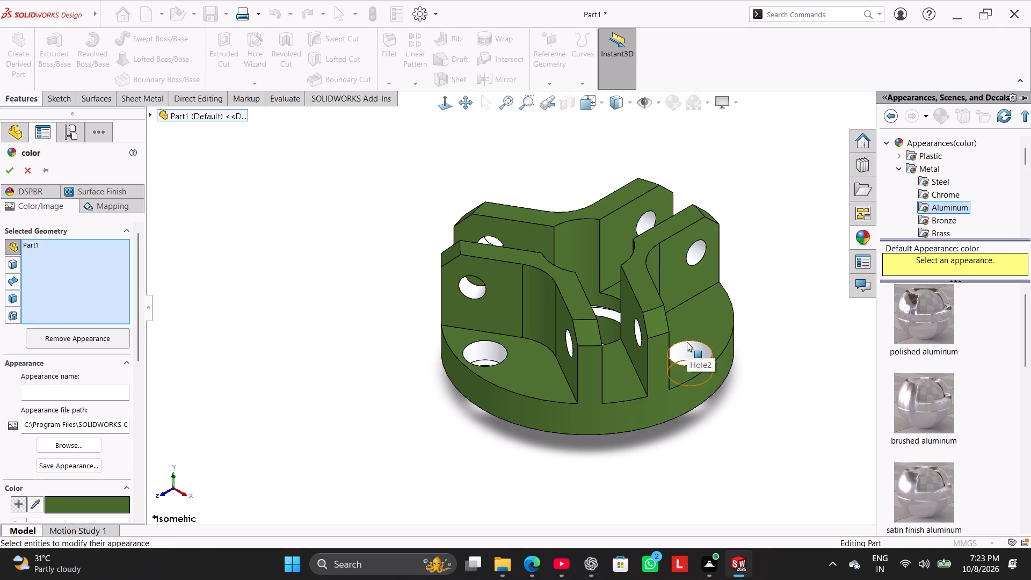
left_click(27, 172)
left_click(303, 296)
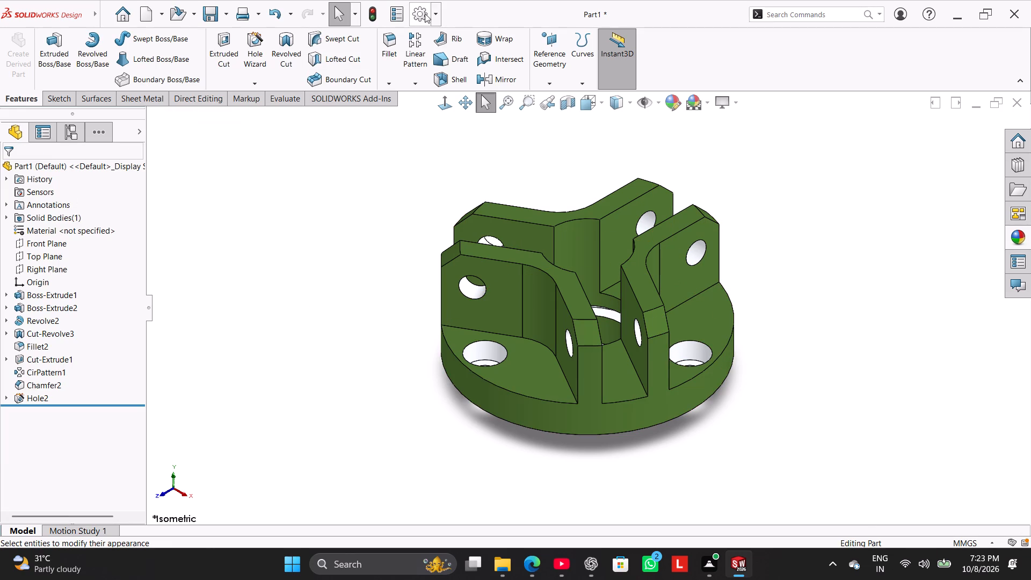
Enable shaded cosmetic threads in the detailing settings of the document properties.
left_click(434, 13)
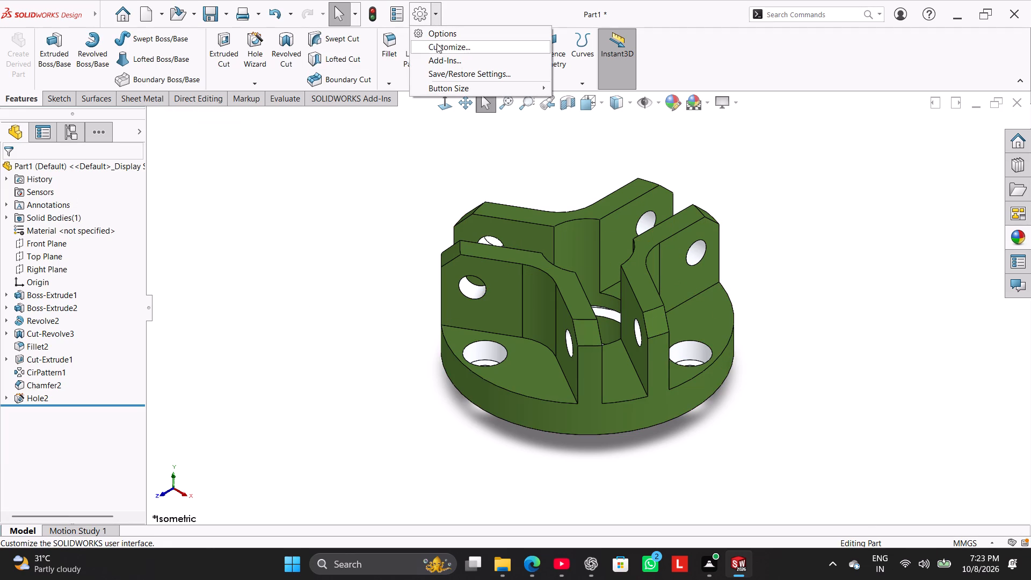
left_click(439, 31)
left_click(372, 86)
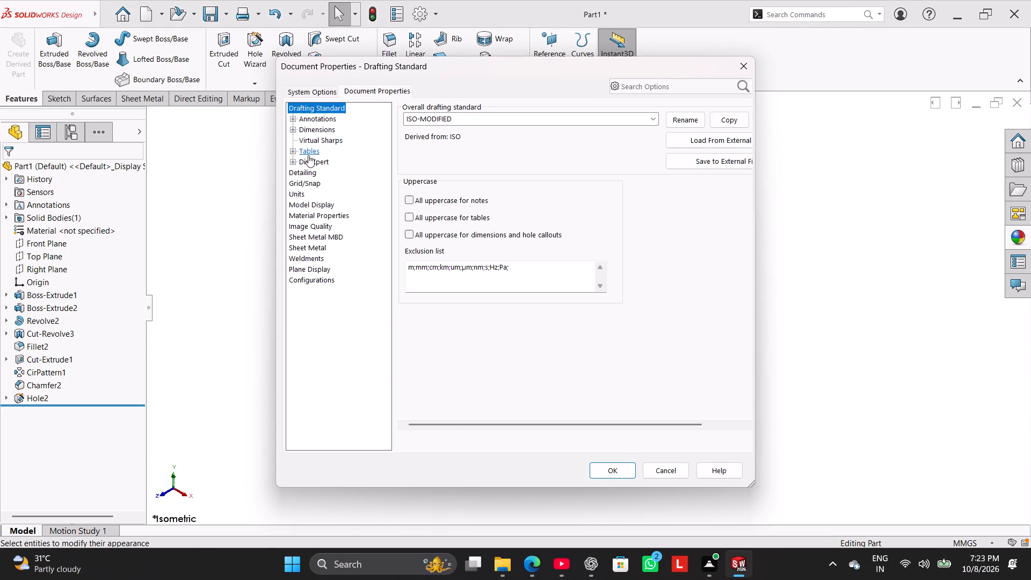
left_click(306, 171)
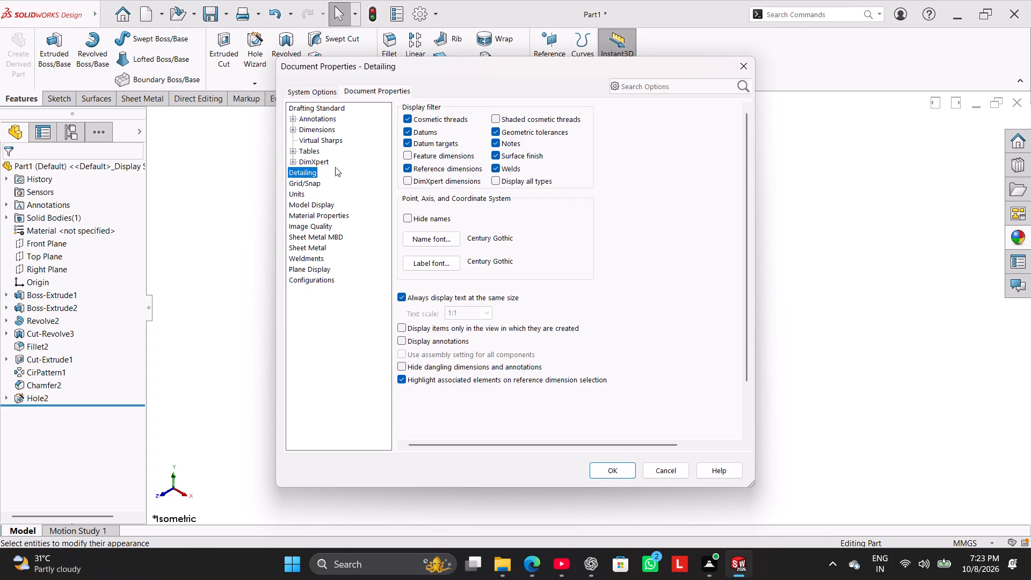
left_click(509, 117)
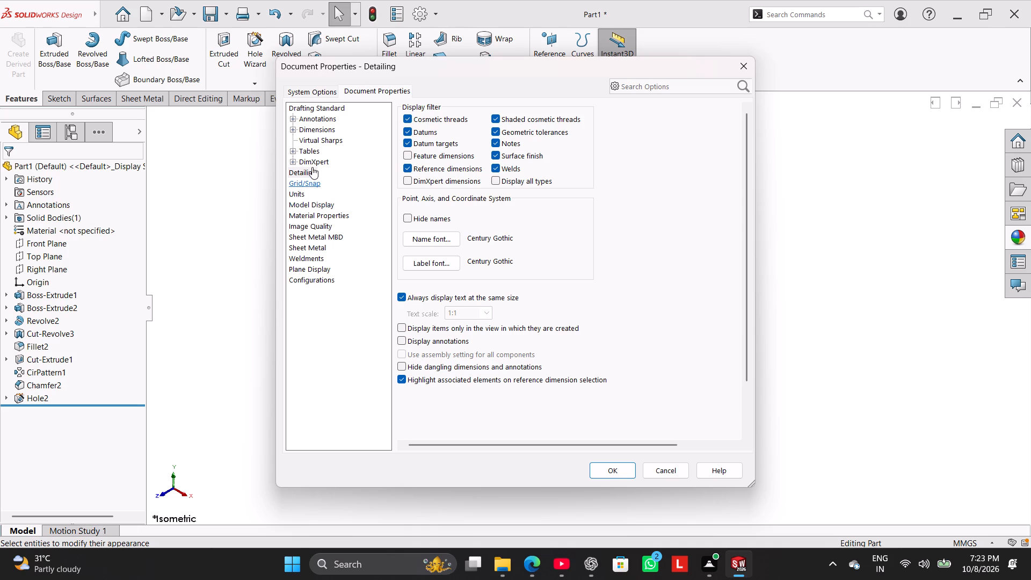
Set the shaded image quality to a deviation of about 0.041 mm, increase the wireframe resolution, and apply the document properties.
left_click(316, 224)
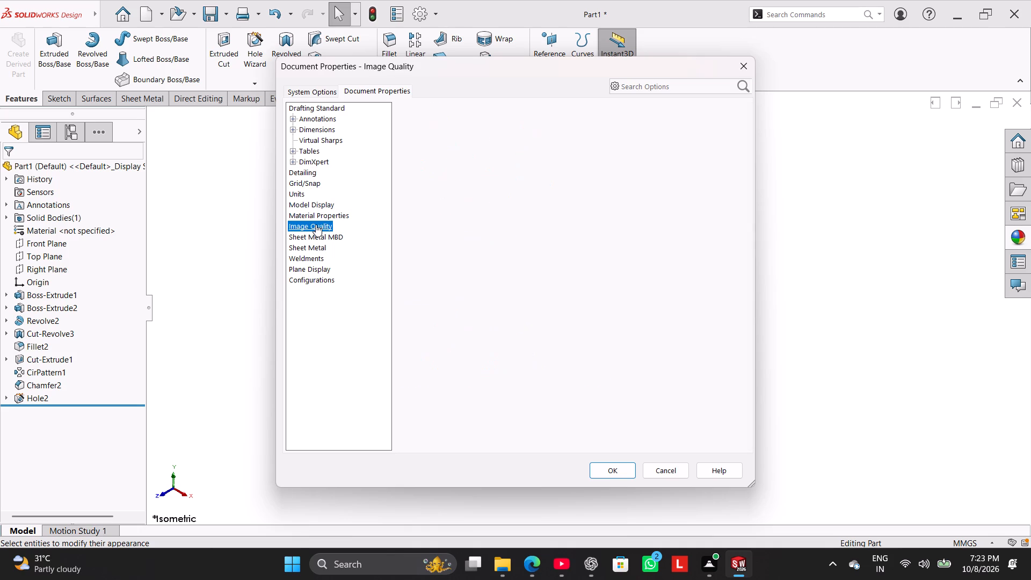
left_click(544, 130)
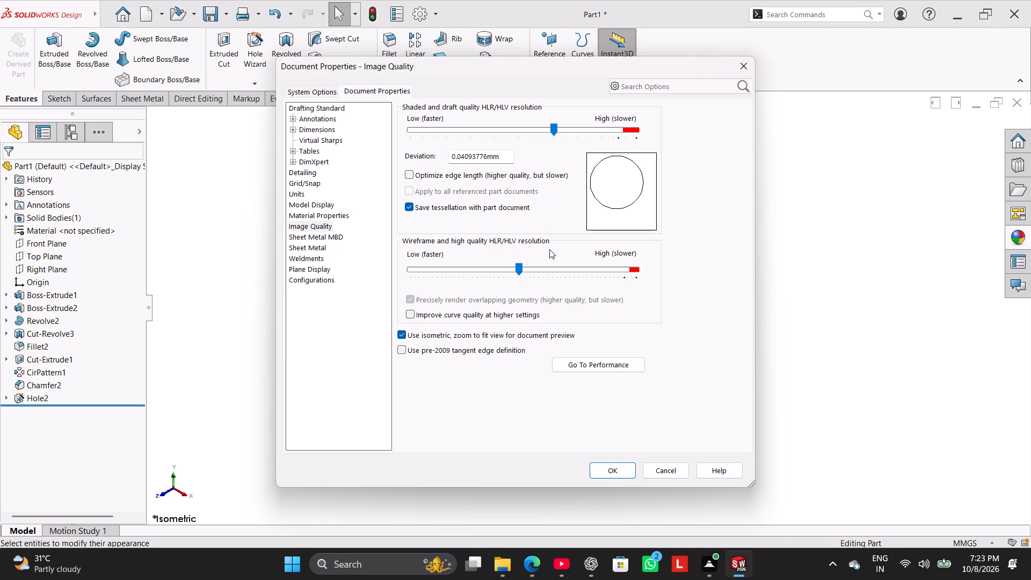
left_click(551, 266)
left_click(612, 474)
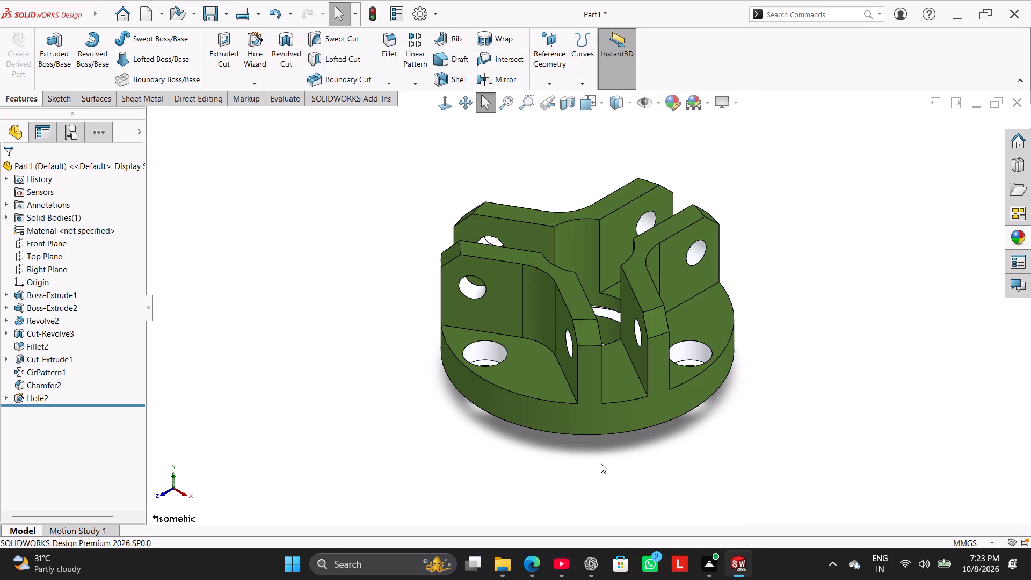
Examine the olive green part and its aluminum holes from several angles, returning to the isometric view.
left_click(433, 10)
left_click(417, 172)
right_click_drag(343, 282, 503, 180)
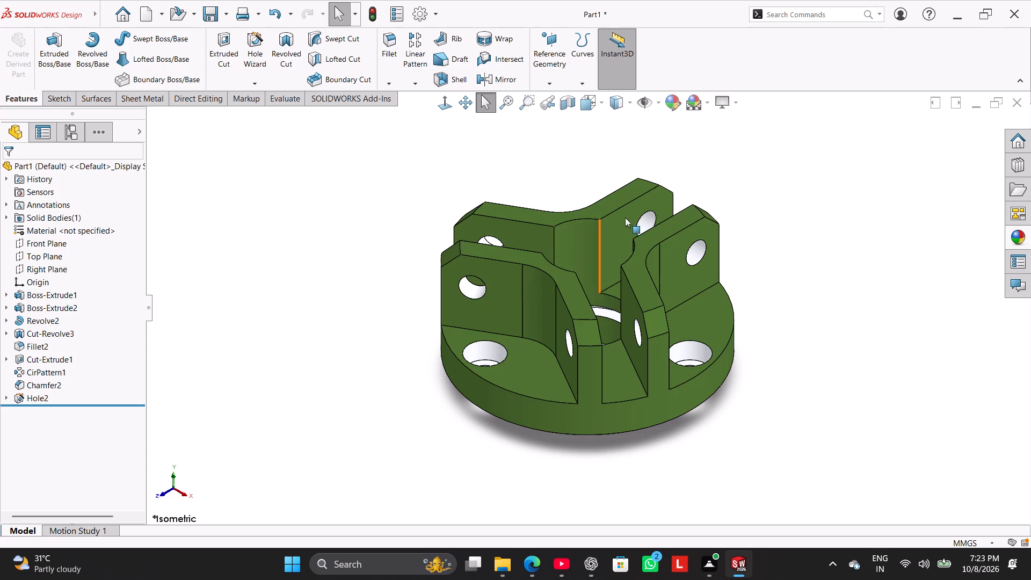
scroll(637, 210, "down", 3)
scroll(401, 306, "up", 4)
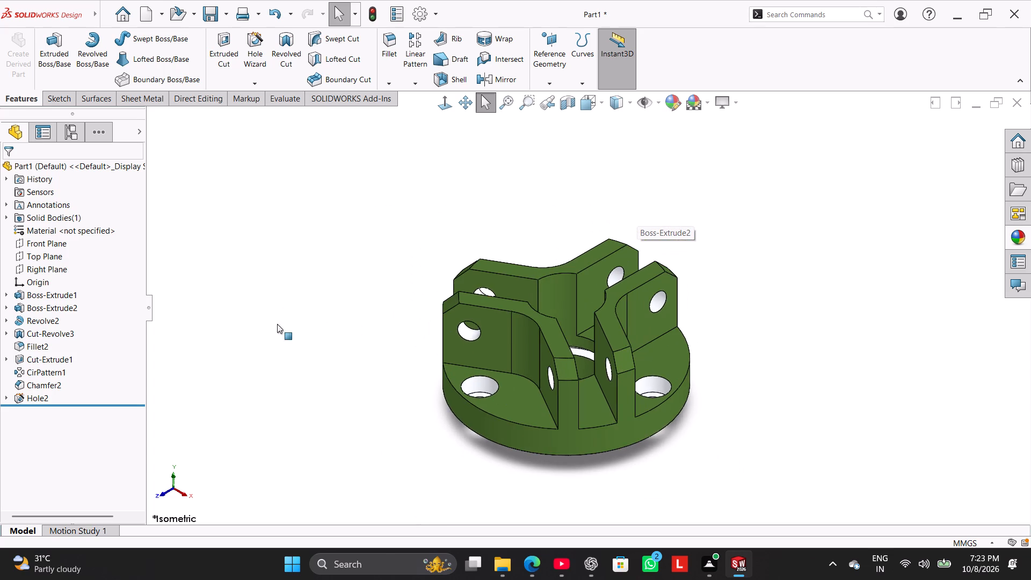
right_click_drag(278, 323, 488, 196)
middle_click_drag(351, 295, 361, 315)
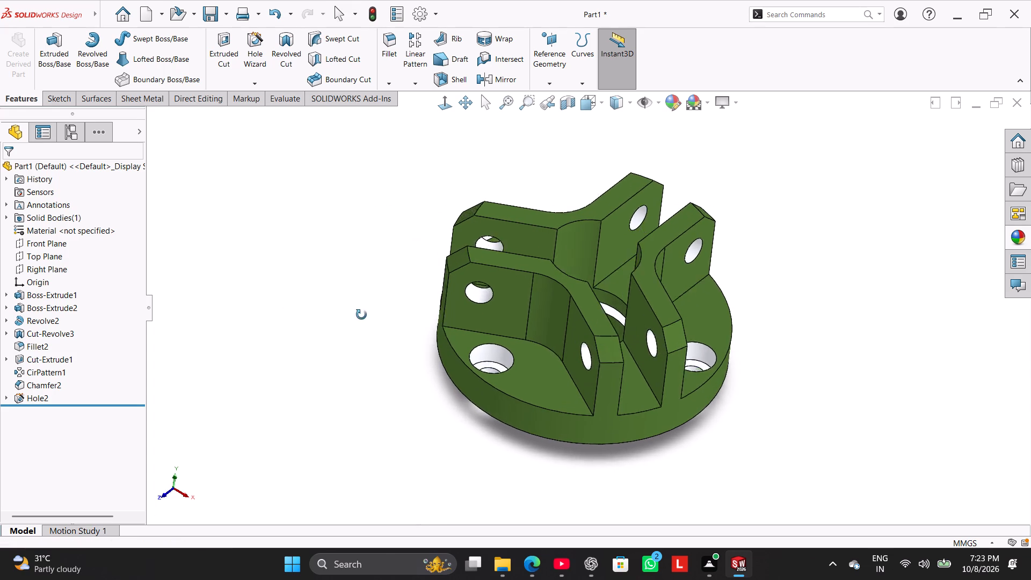
middle_click_drag(361, 315, 407, 408)
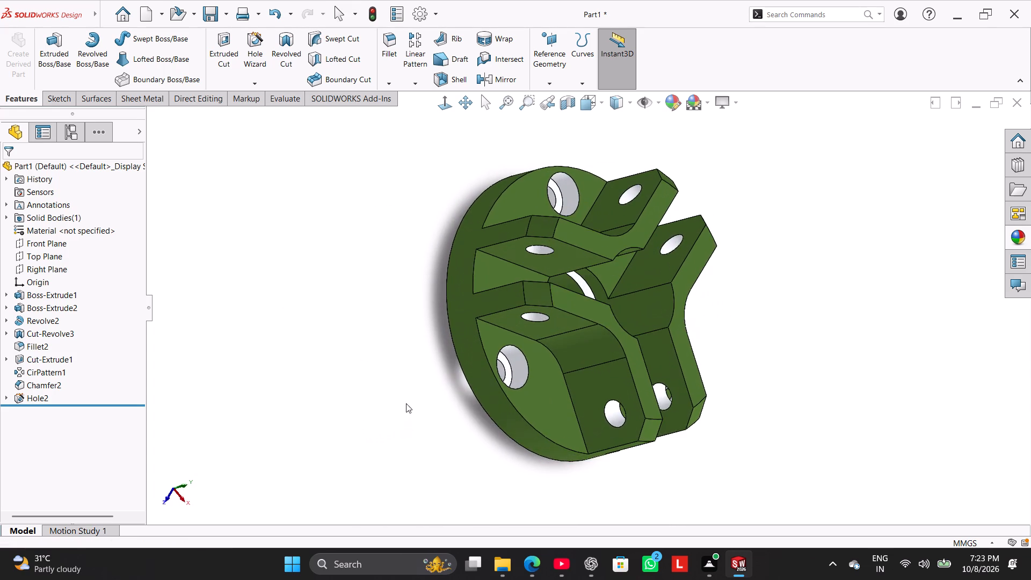
right_click_drag(331, 369, 520, 194)
right_click_drag(347, 252, 430, 158)
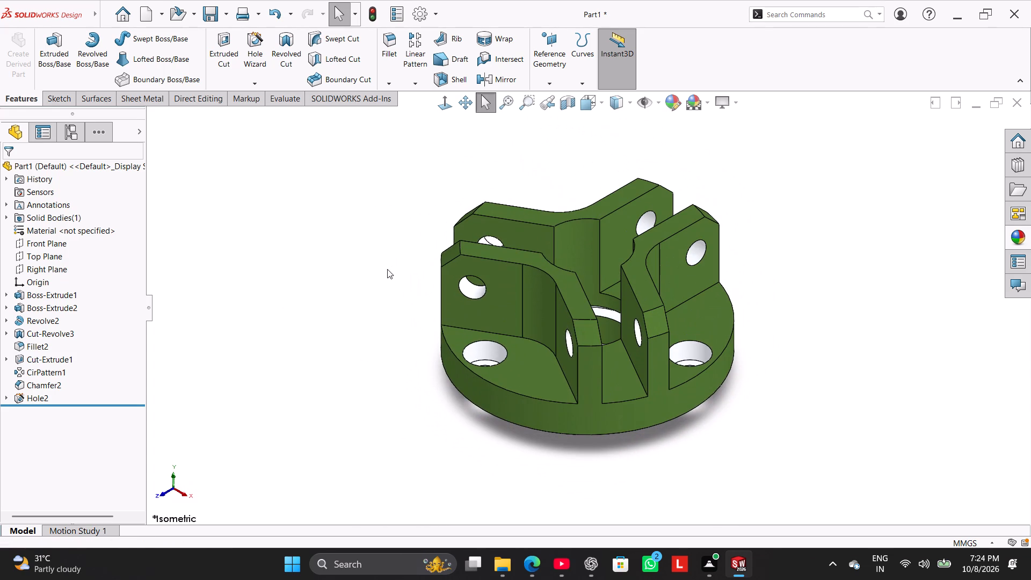
left_click(387, 269)
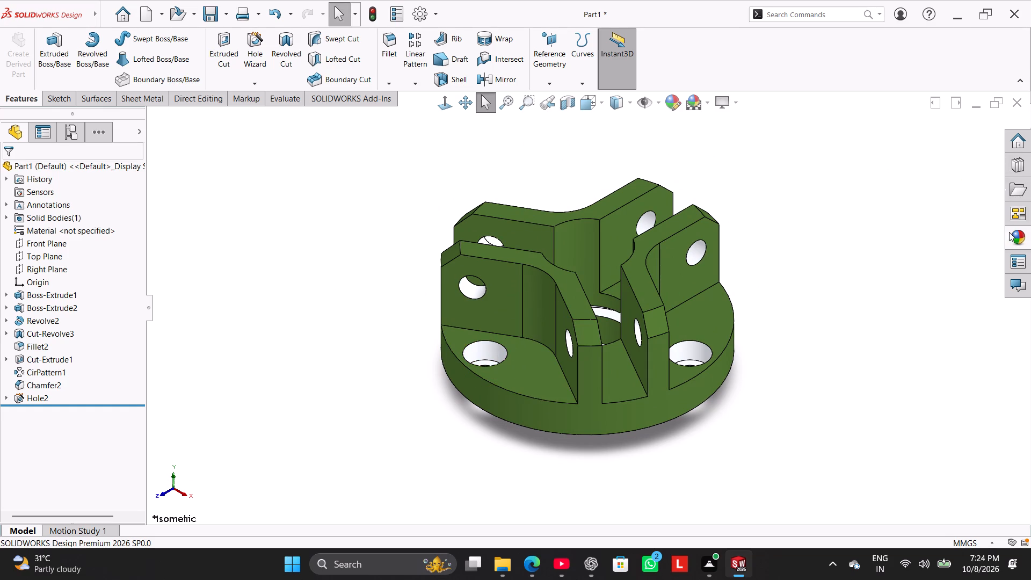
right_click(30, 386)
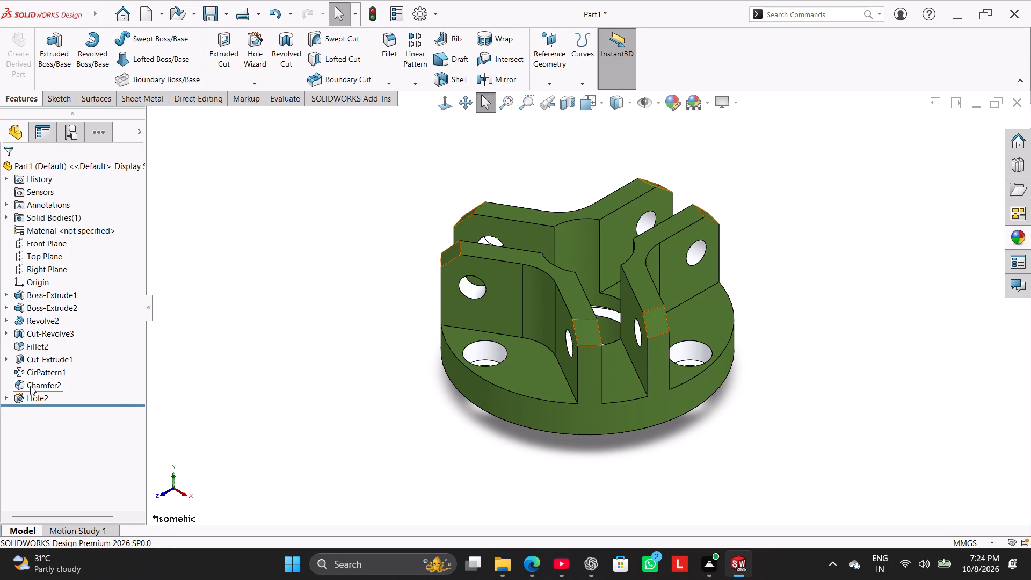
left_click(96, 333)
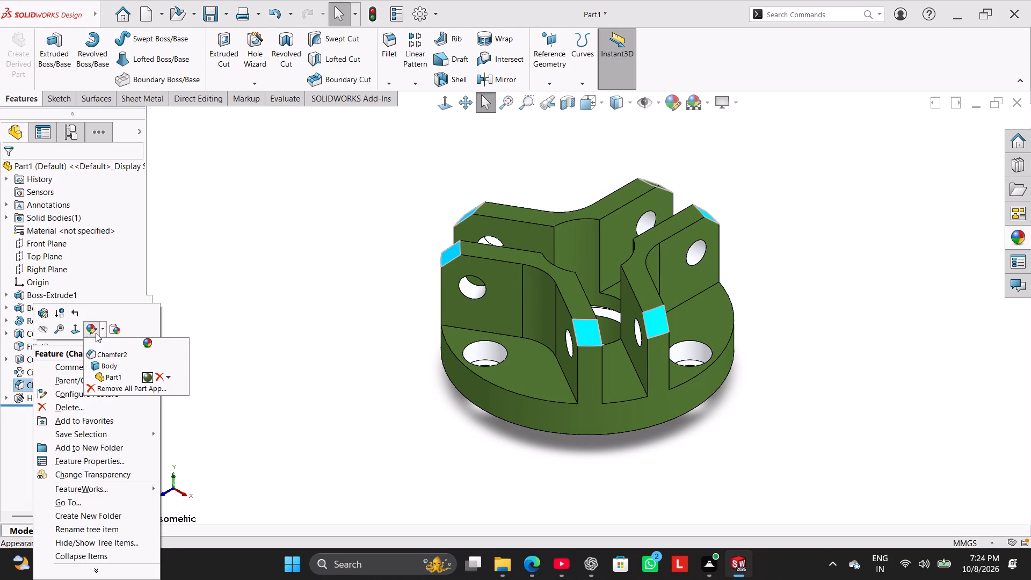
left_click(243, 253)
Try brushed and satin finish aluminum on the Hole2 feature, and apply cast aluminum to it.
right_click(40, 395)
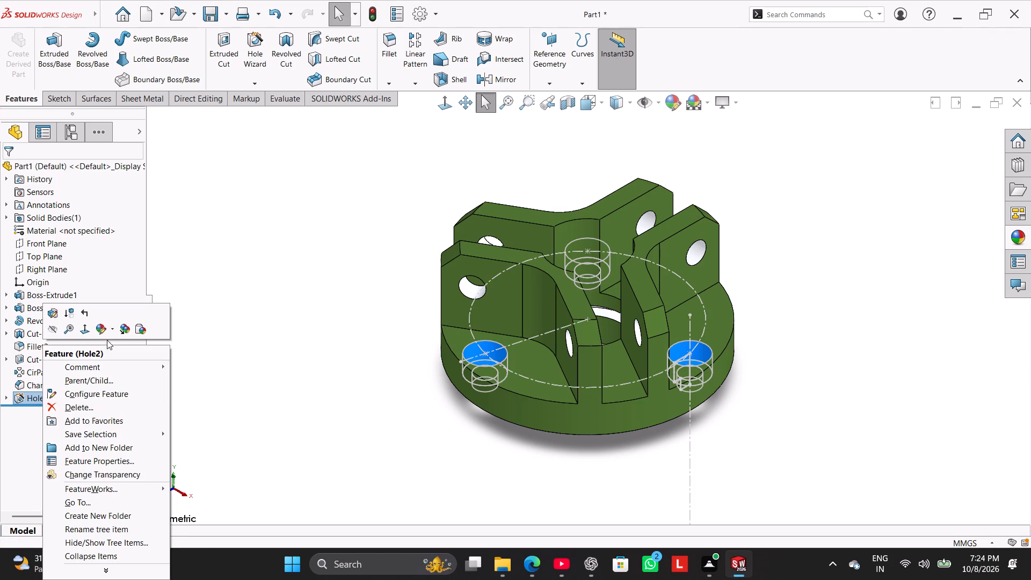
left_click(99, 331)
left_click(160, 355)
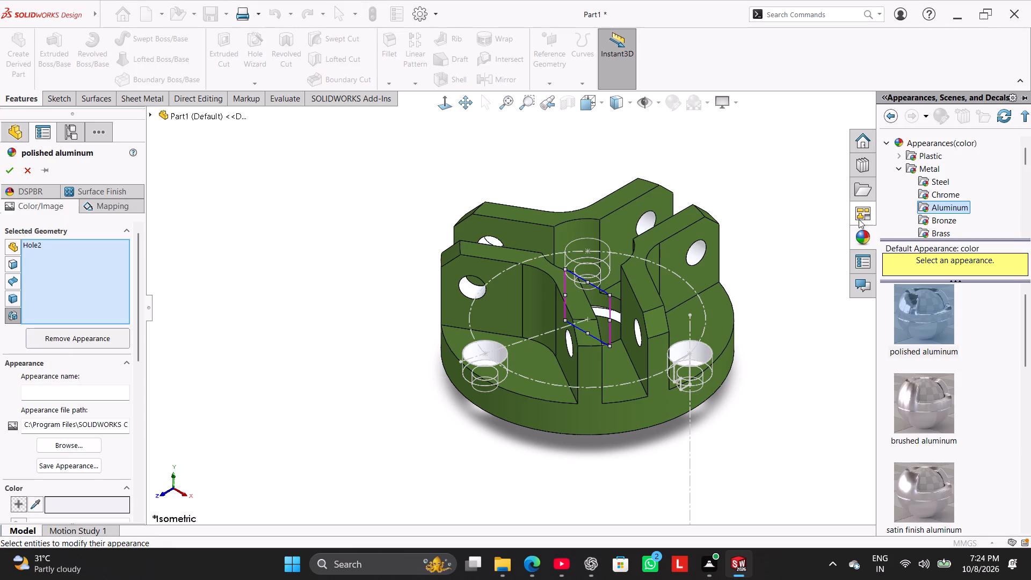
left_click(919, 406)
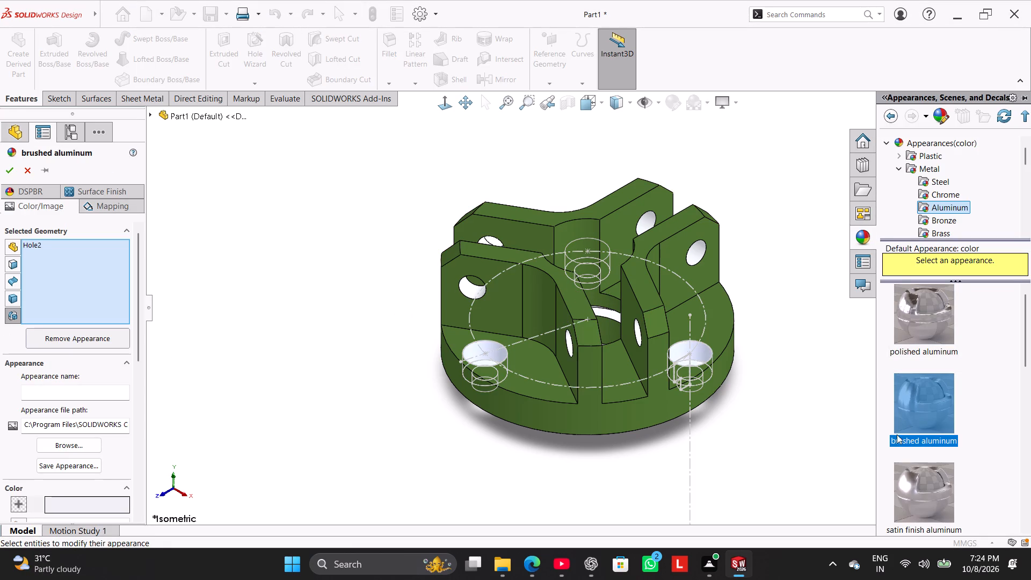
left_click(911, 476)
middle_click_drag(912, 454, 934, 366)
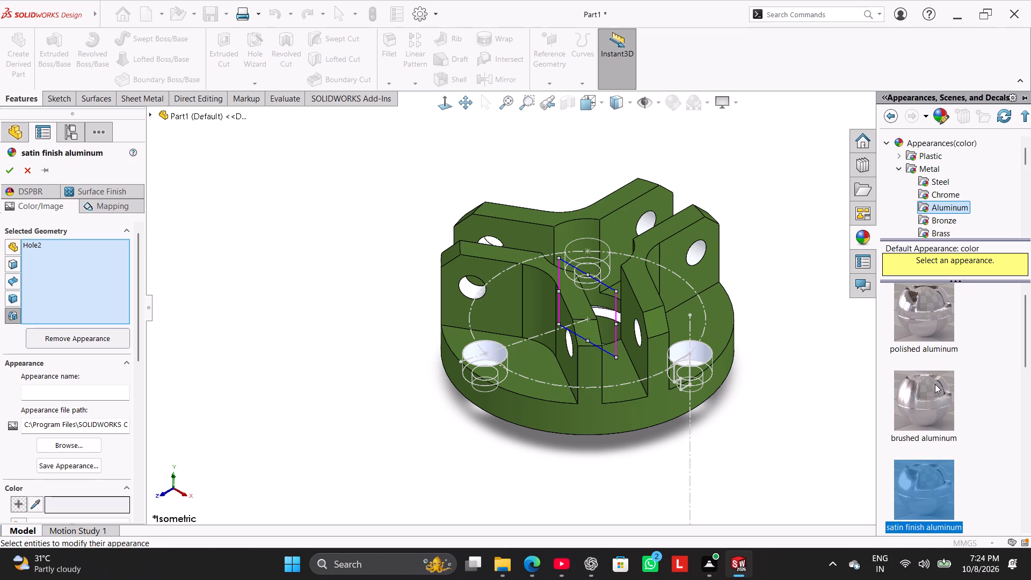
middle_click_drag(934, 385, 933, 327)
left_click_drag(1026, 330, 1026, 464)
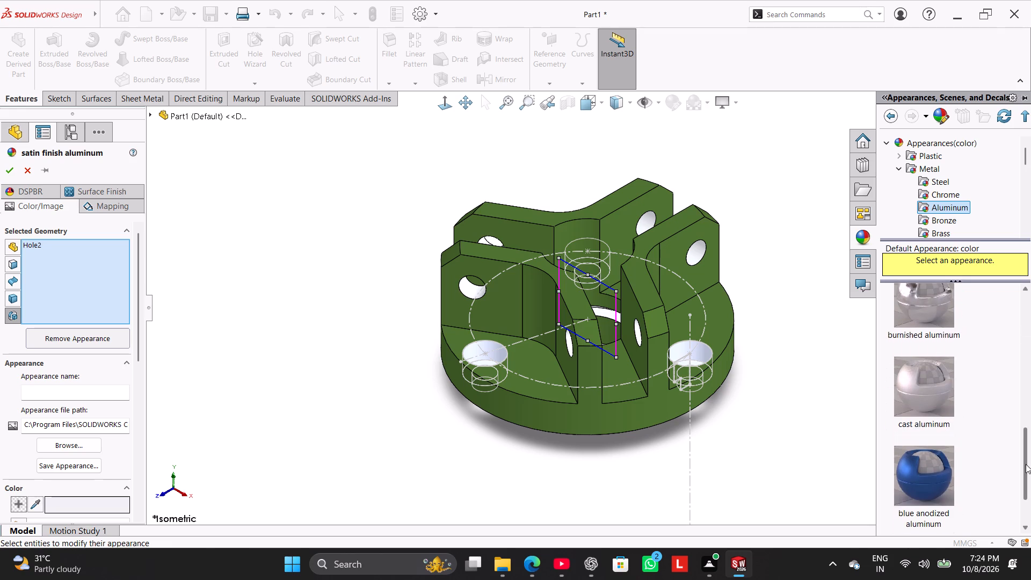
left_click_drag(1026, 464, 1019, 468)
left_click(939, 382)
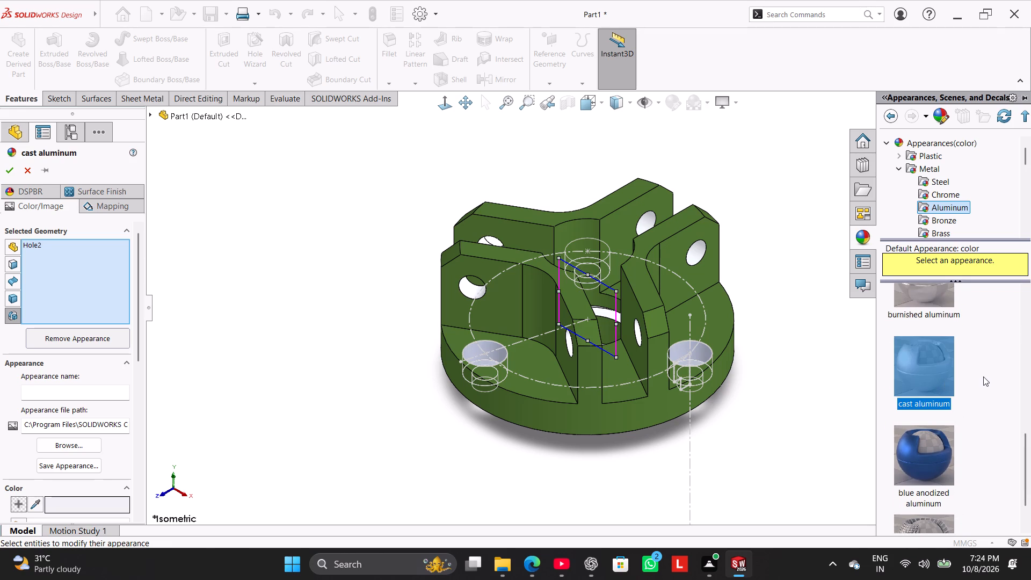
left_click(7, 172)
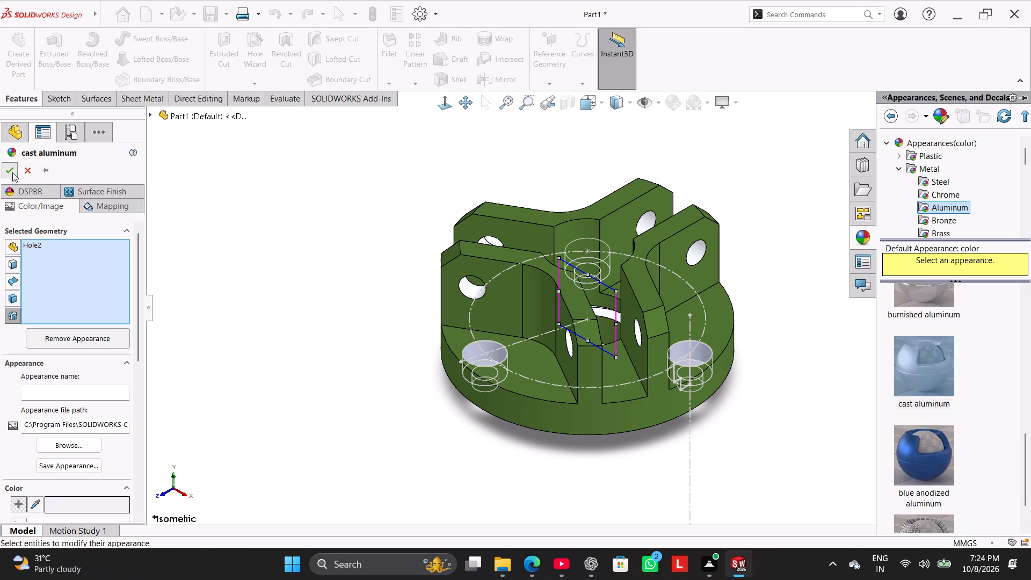
Check the recoloured counterbored holes from above, and remove the appearance assigned to the Hole2 feature.
middle_click_drag(282, 236, 297, 329)
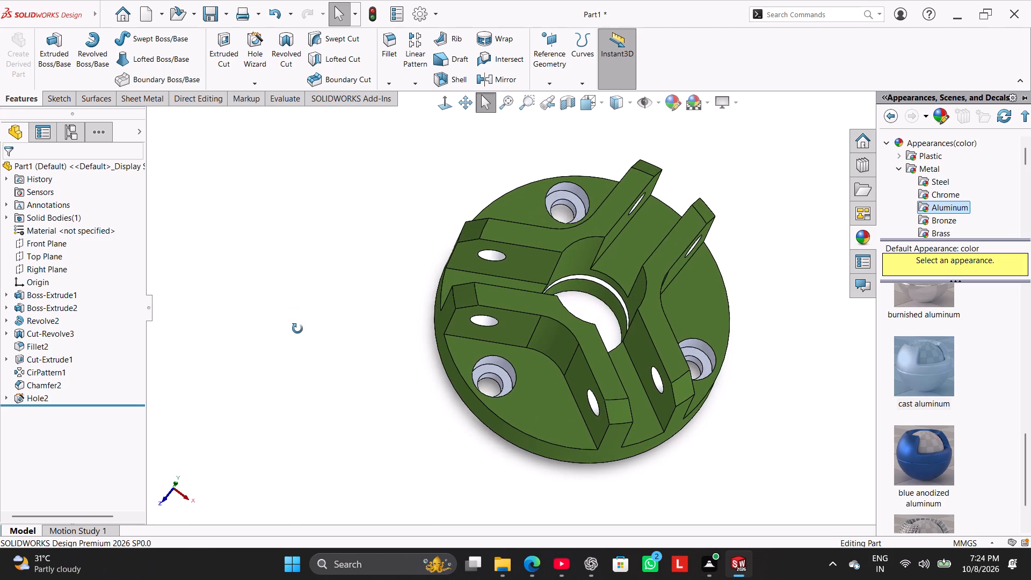
middle_click_drag(297, 329, 282, 267)
right_click_drag(297, 279, 346, 221)
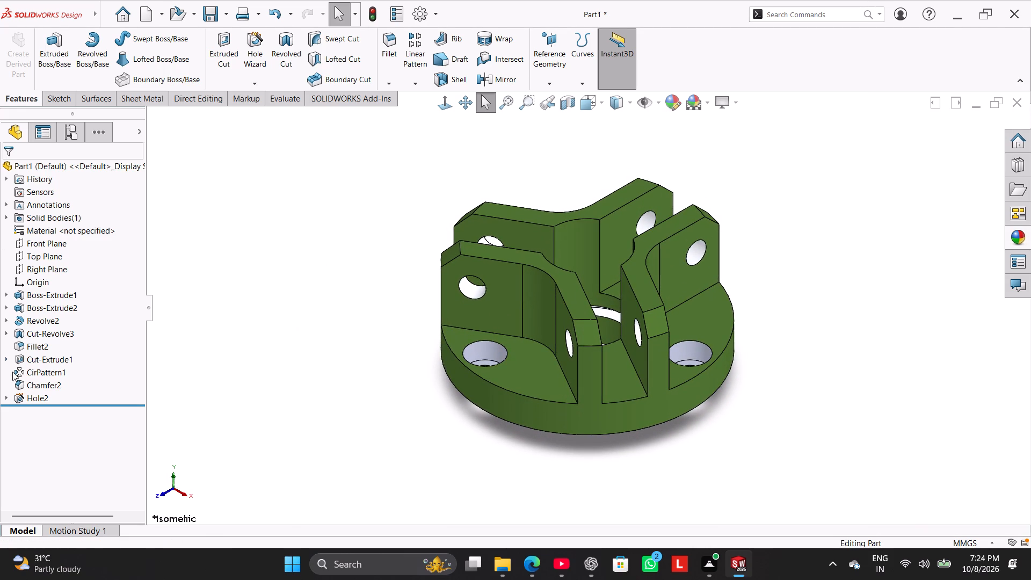
right_click(27, 397)
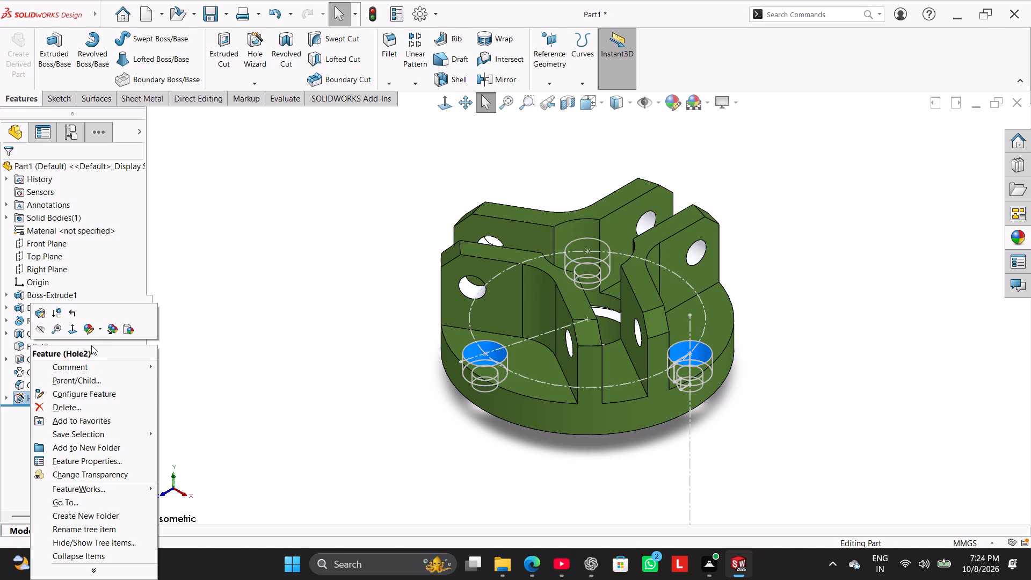
left_click(90, 328)
left_click(156, 353)
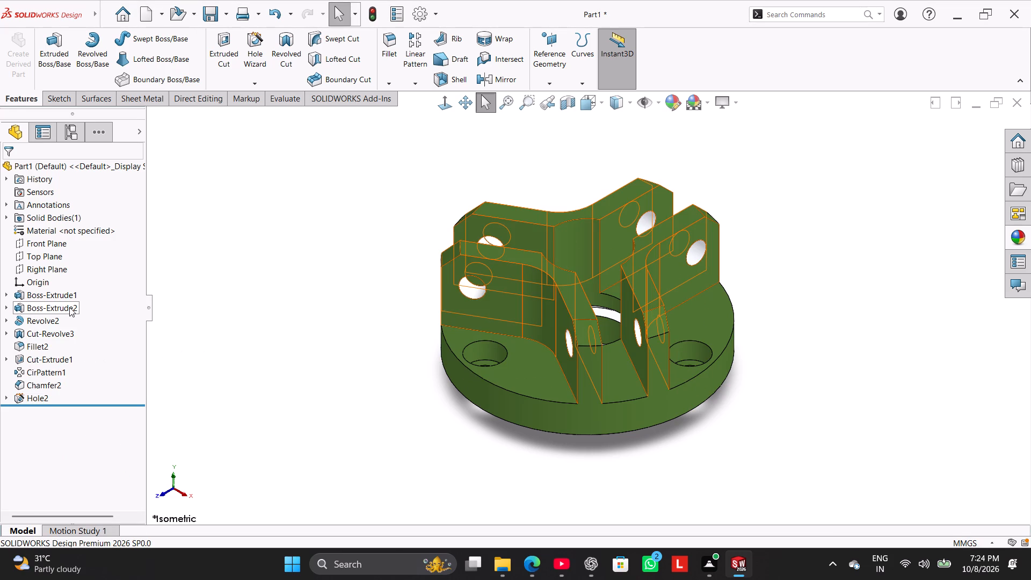
Remove the appearances assigned to the Revolve2 and Cut-Extrude1 features.
right_click(48, 323)
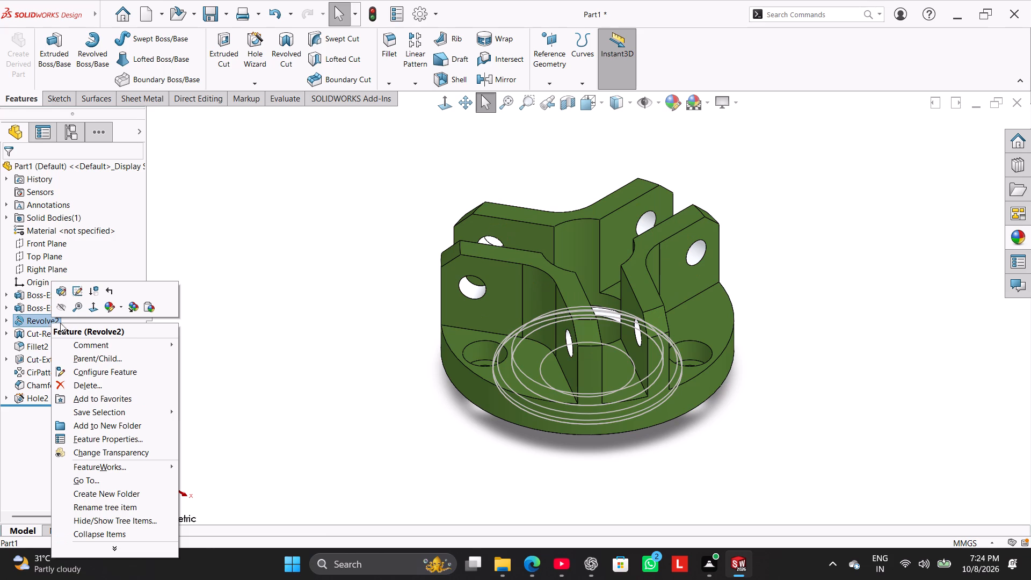
left_click(106, 308)
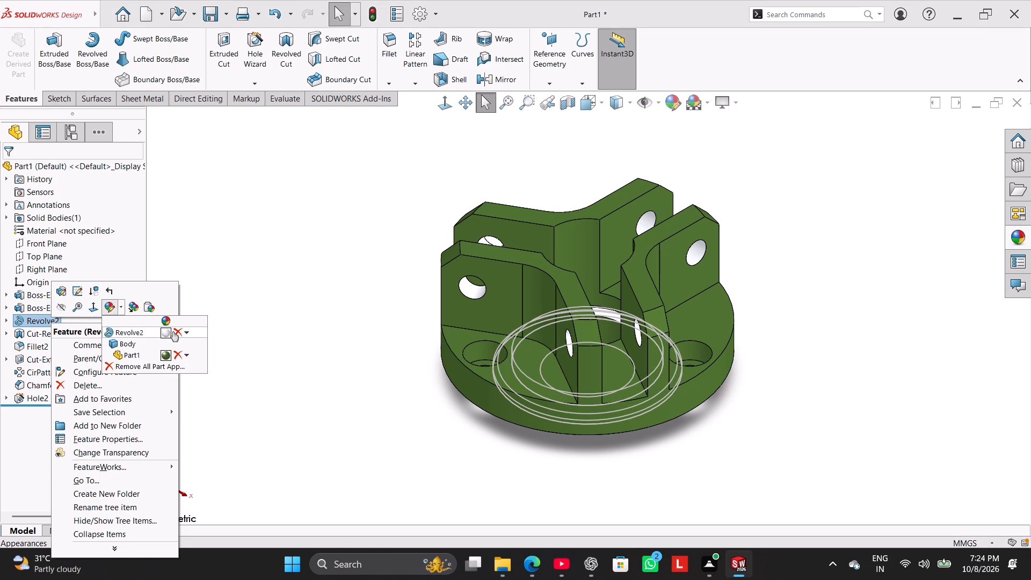
left_click(174, 331)
right_click(55, 359)
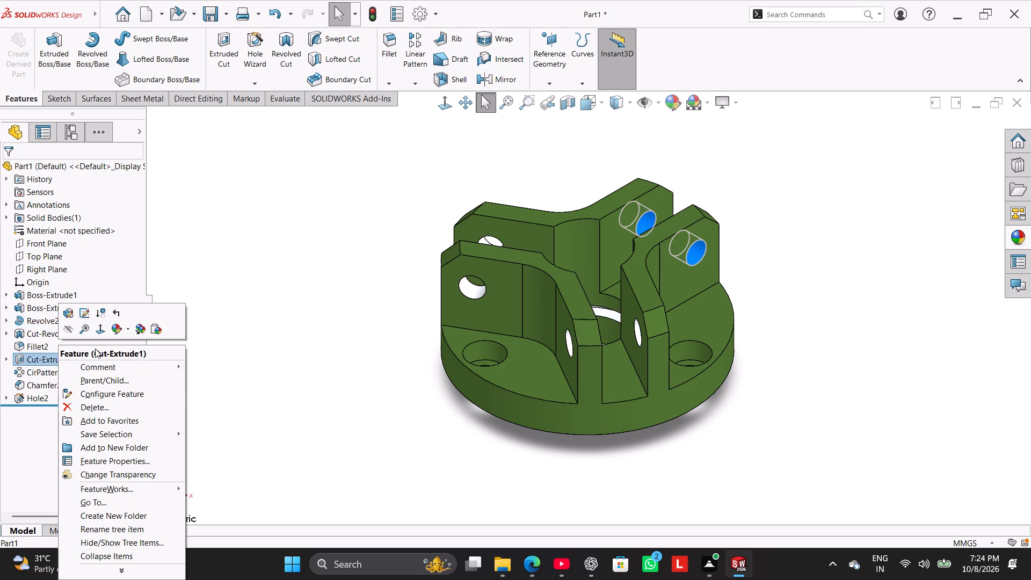
left_click(118, 334)
left_click(180, 354)
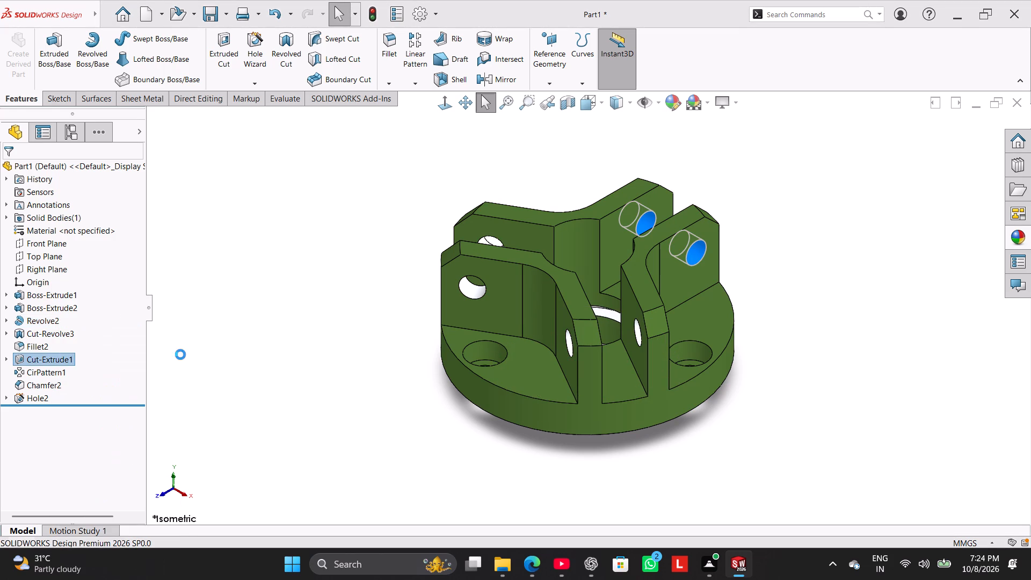
Remove the olive green appearance assigned to the whole part, Part1.
right_click(46, 384)
left_click(33, 378)
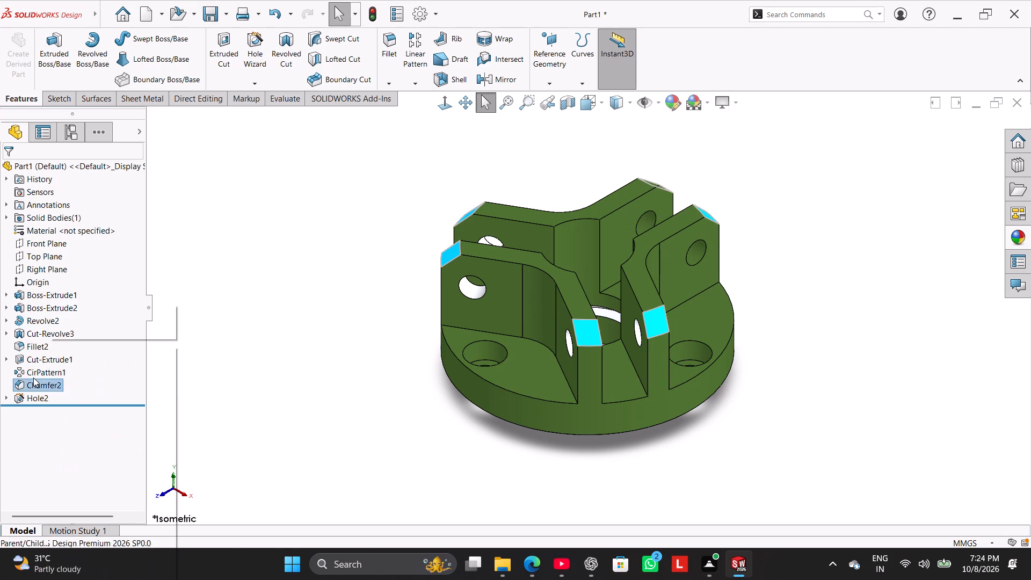
left_click(98, 358)
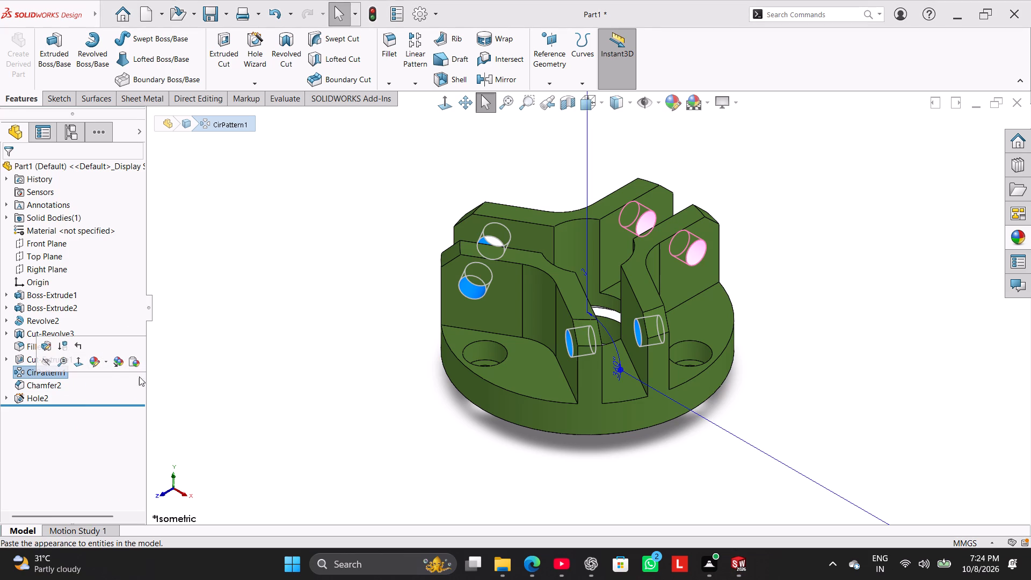
left_click(98, 363)
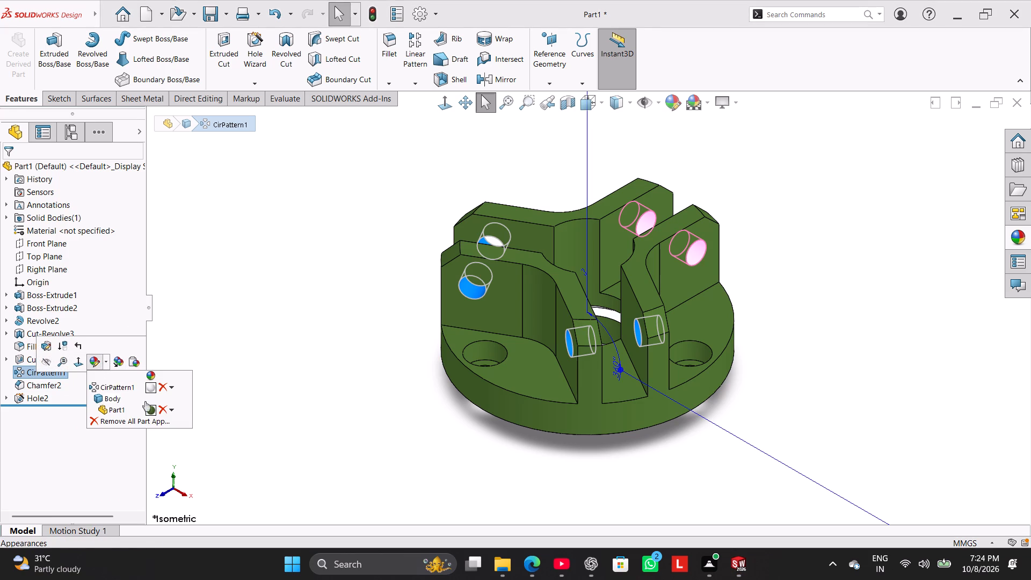
left_click(164, 409)
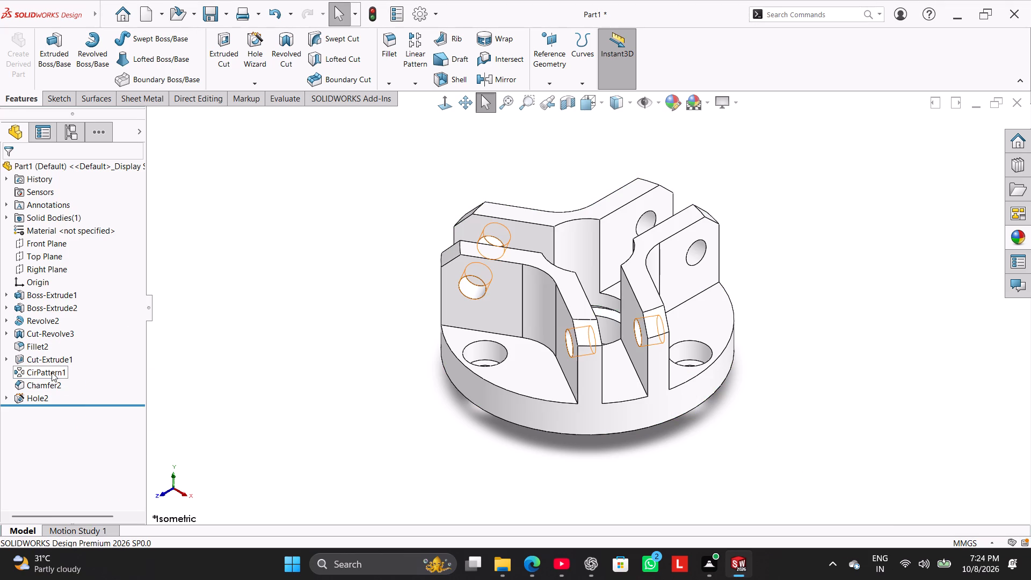
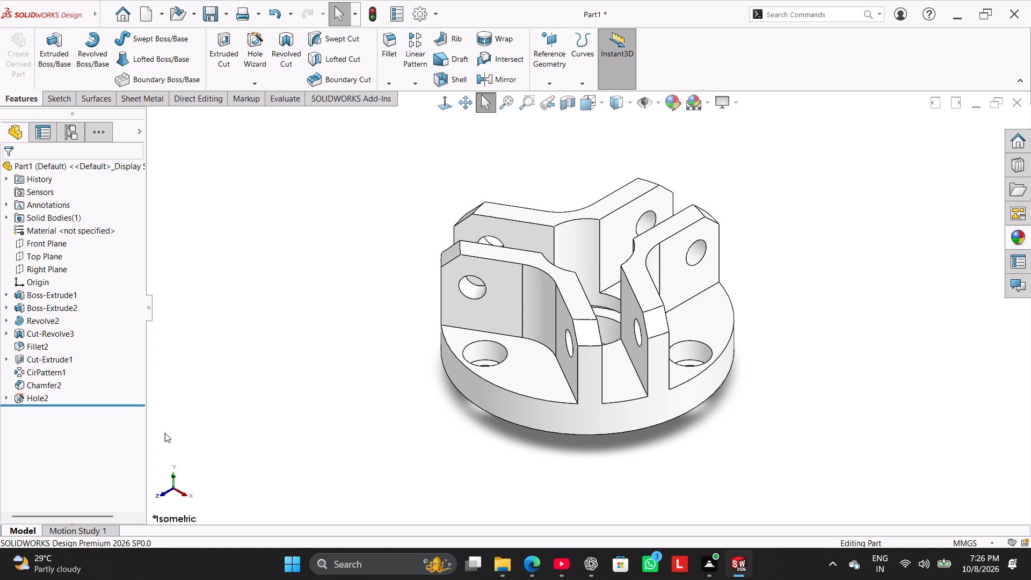
Open the whole part's colour appearance for editing and apply the dark green swatch from the standard palette.
right_click_drag(372, 261, 477, 191)
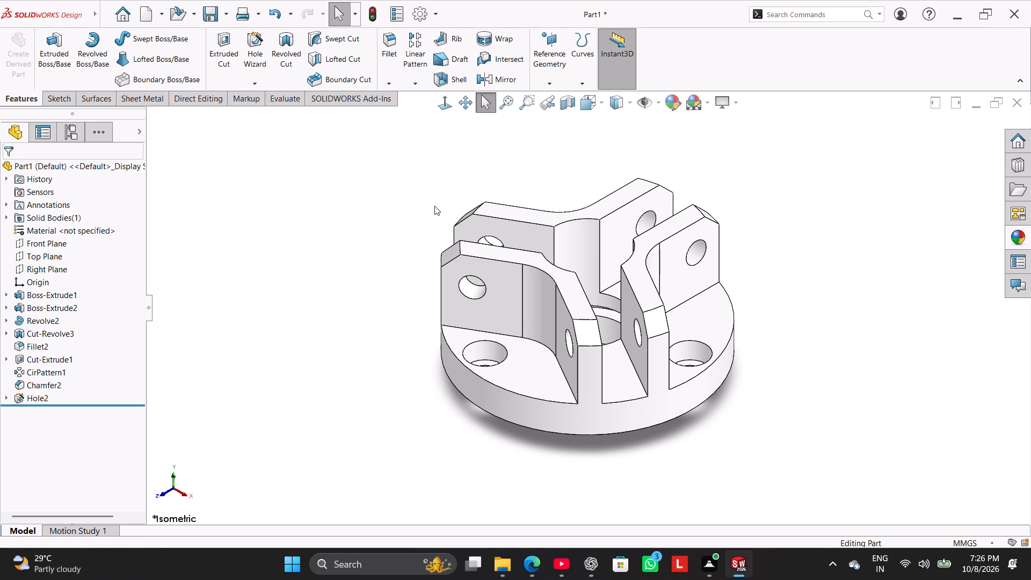
right_click(68, 166)
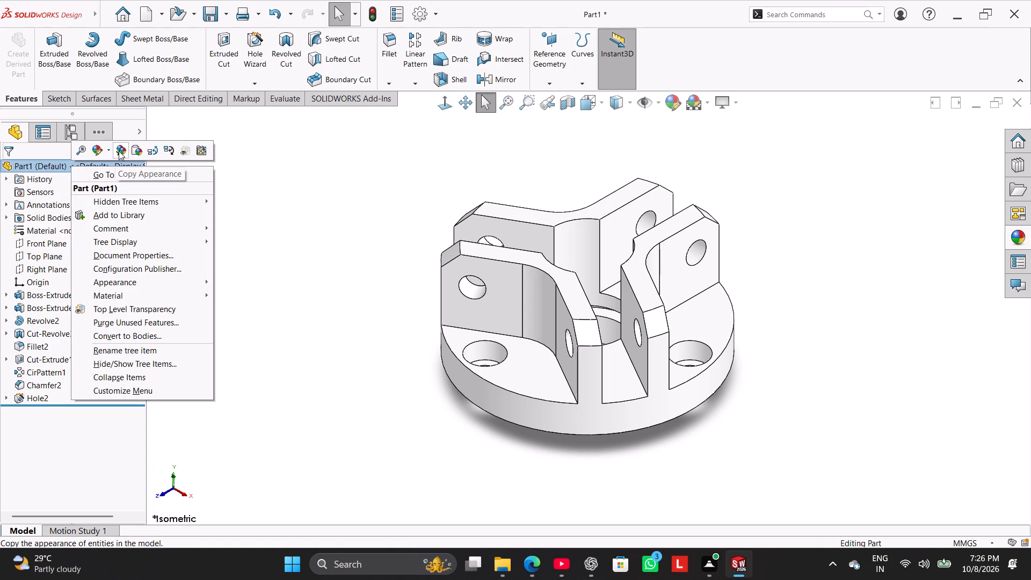
left_click(95, 151)
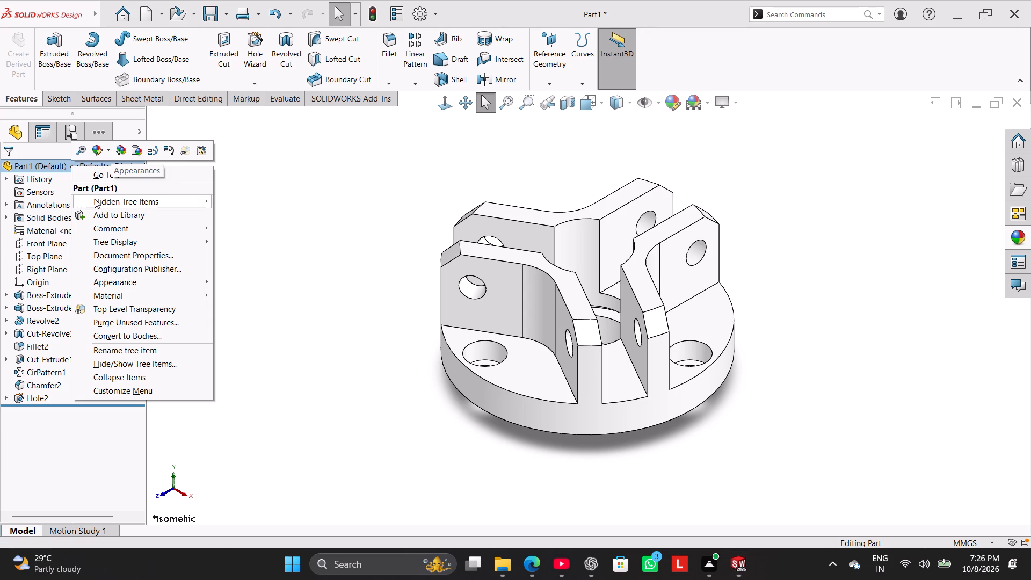
left_click(94, 145)
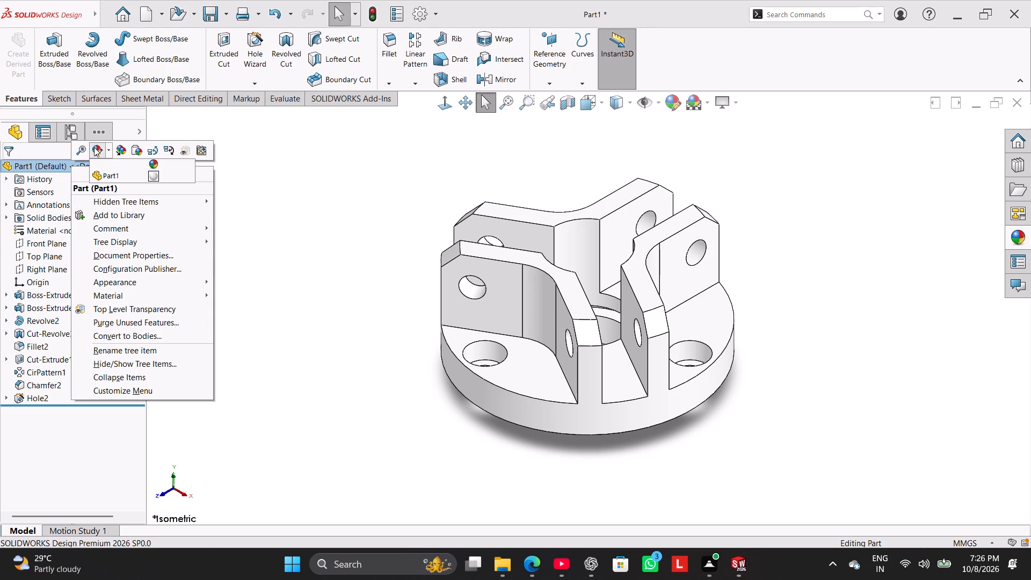
left_click(96, 145)
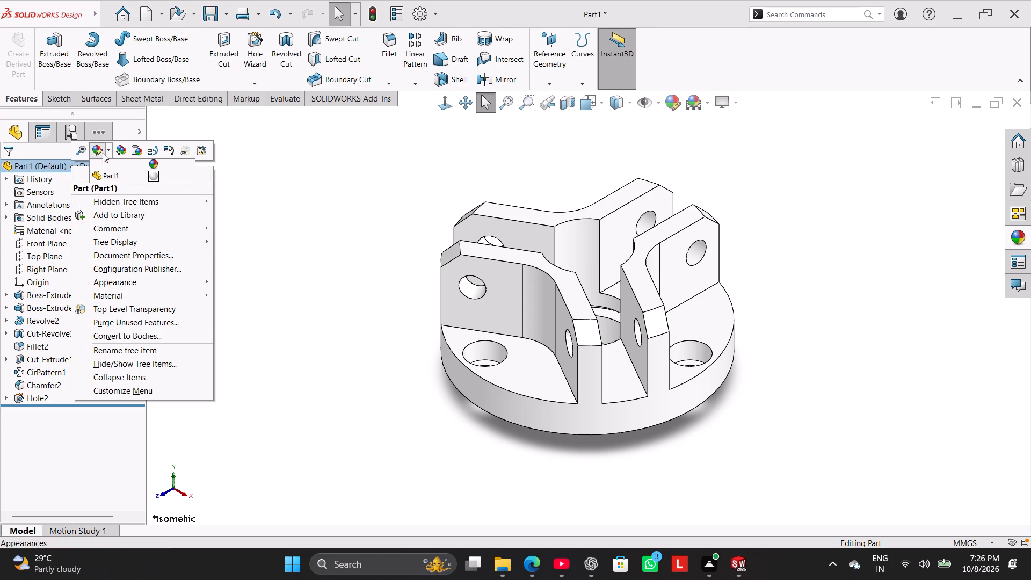
left_click(152, 174)
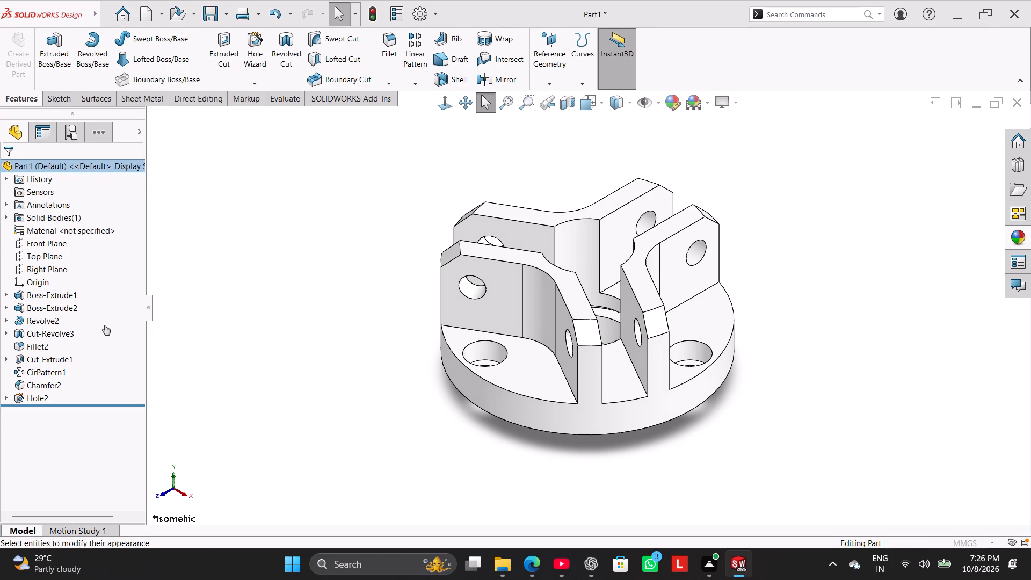
left_click_drag(140, 335, 143, 407)
left_click(74, 414)
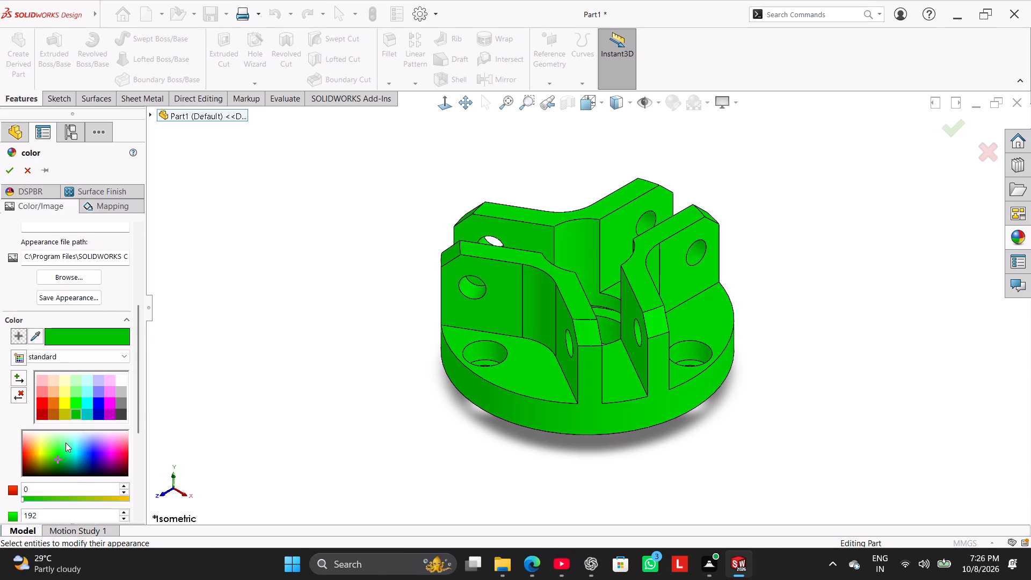
left_click(77, 397)
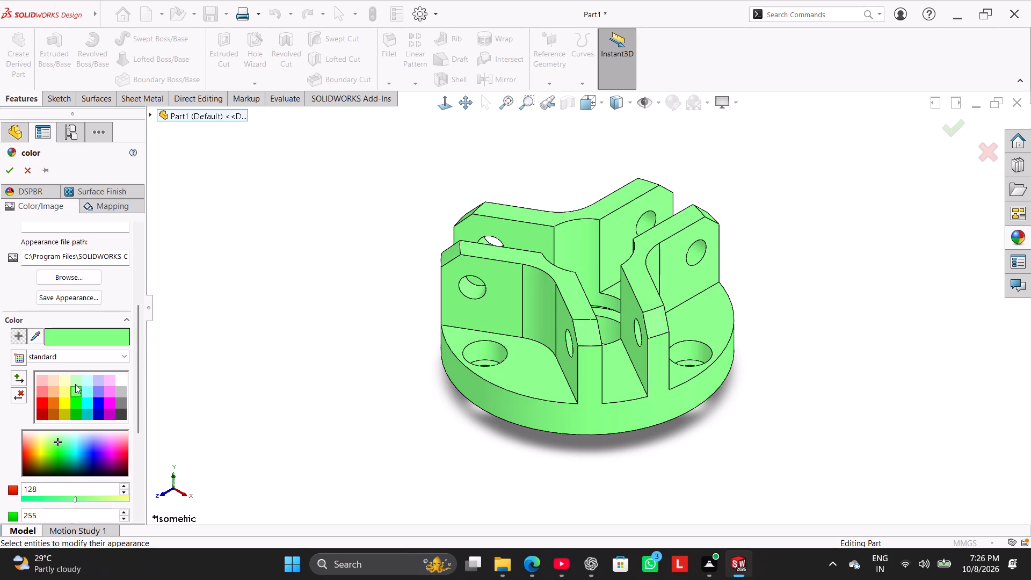
left_click(75, 384)
left_click(76, 398)
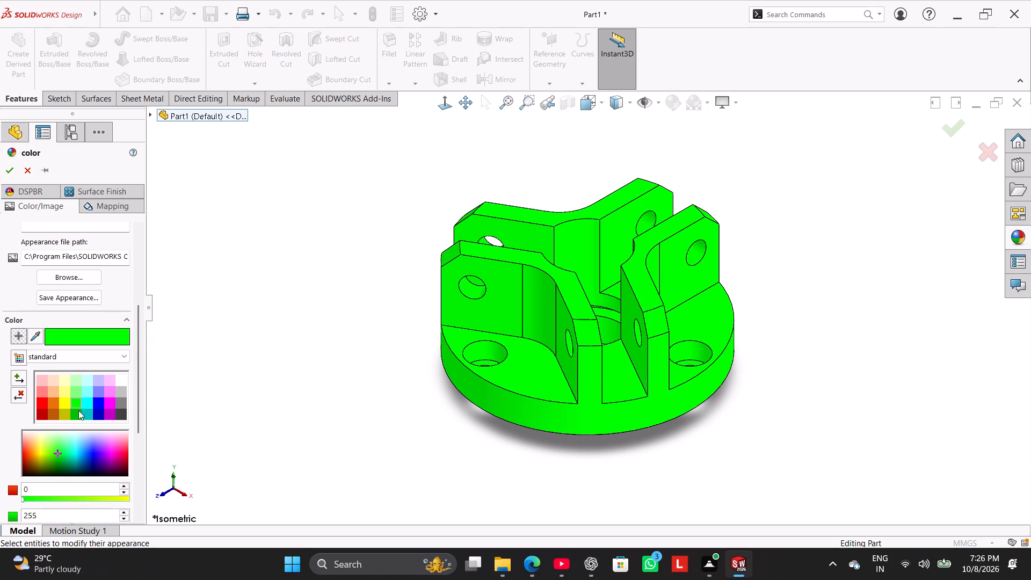
left_click(78, 410)
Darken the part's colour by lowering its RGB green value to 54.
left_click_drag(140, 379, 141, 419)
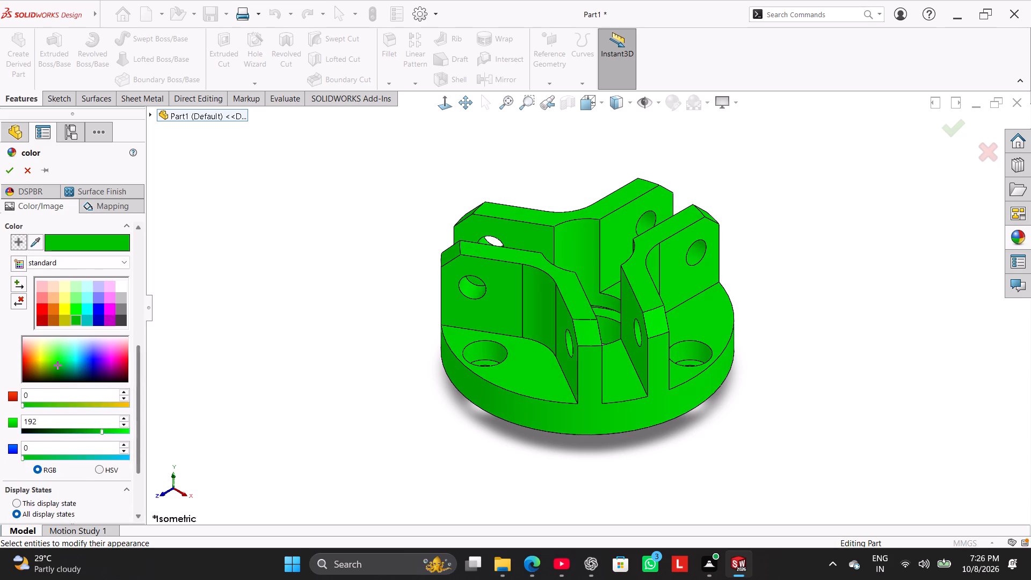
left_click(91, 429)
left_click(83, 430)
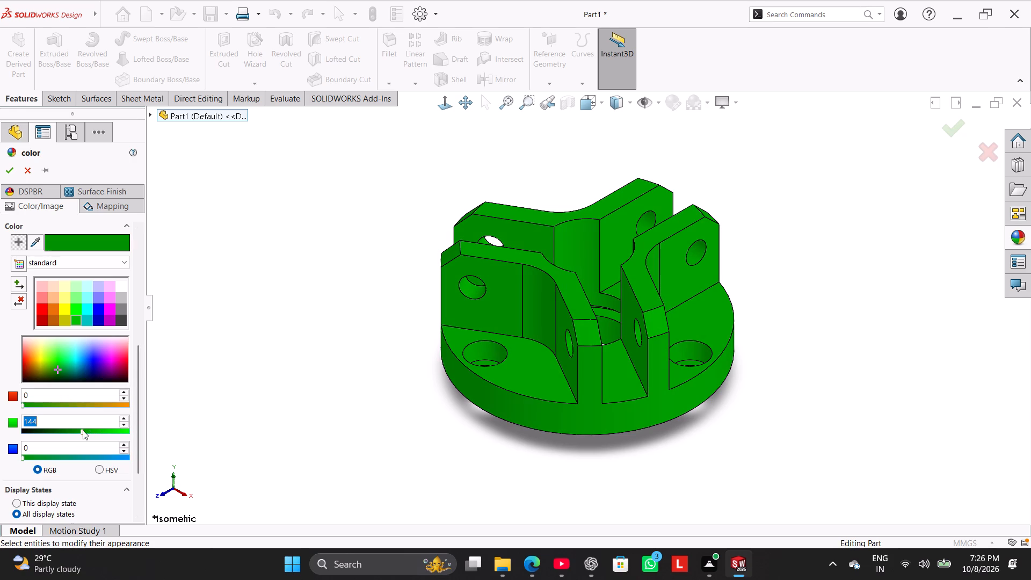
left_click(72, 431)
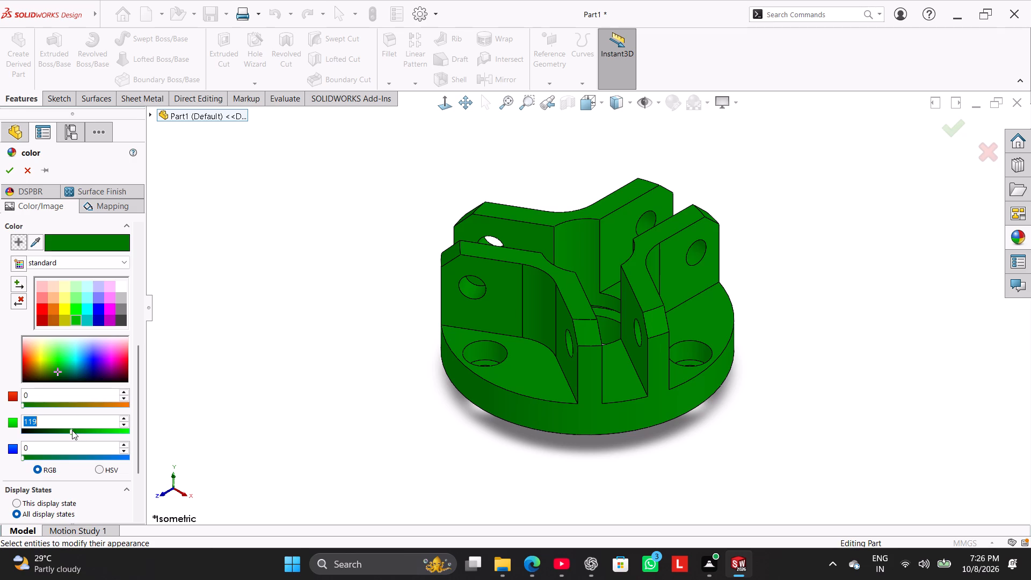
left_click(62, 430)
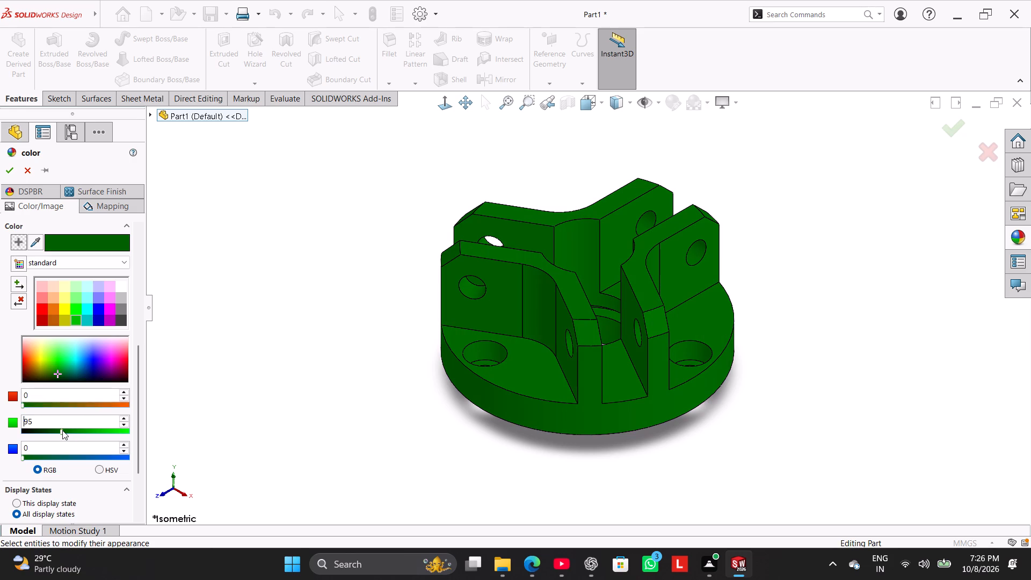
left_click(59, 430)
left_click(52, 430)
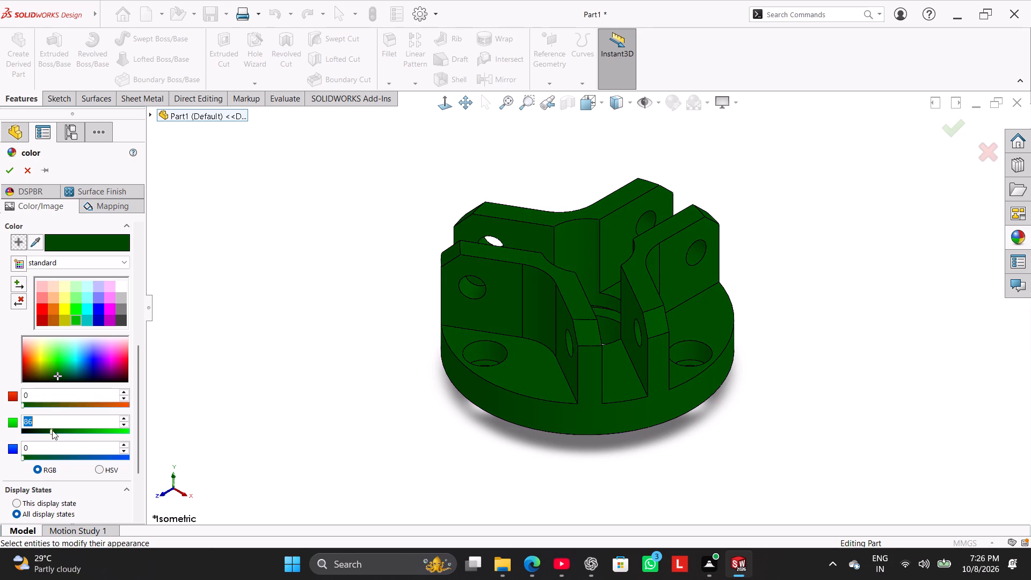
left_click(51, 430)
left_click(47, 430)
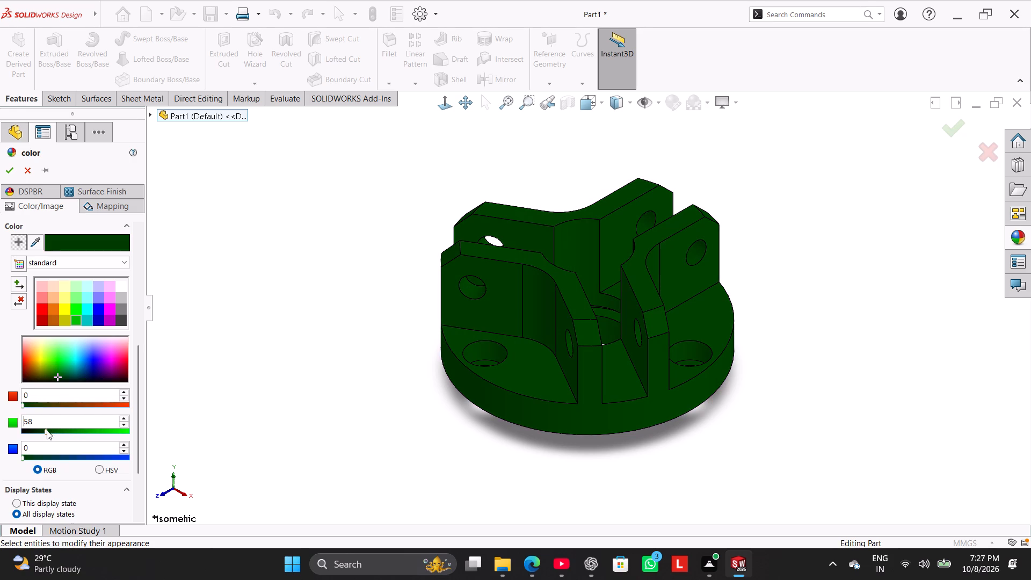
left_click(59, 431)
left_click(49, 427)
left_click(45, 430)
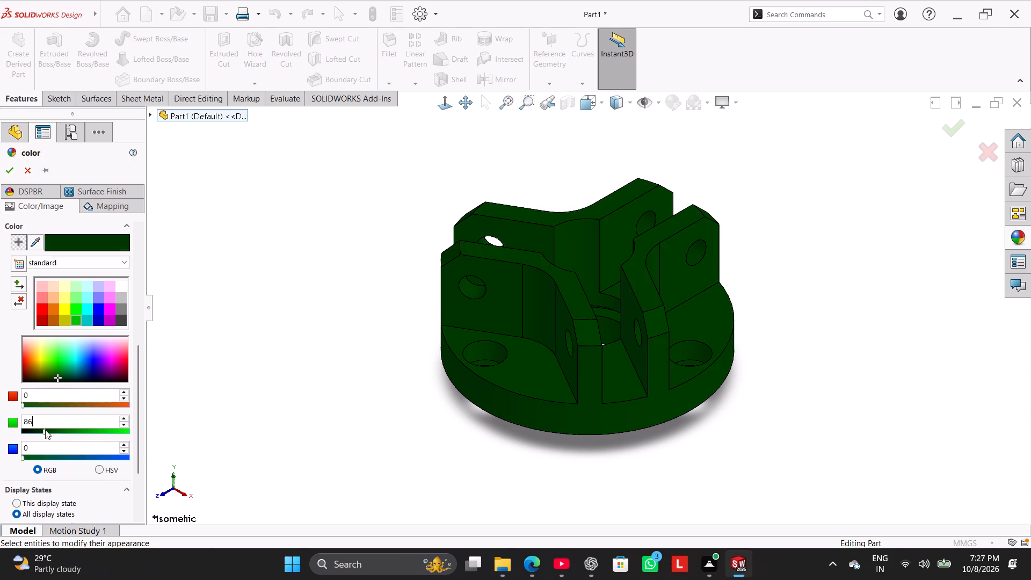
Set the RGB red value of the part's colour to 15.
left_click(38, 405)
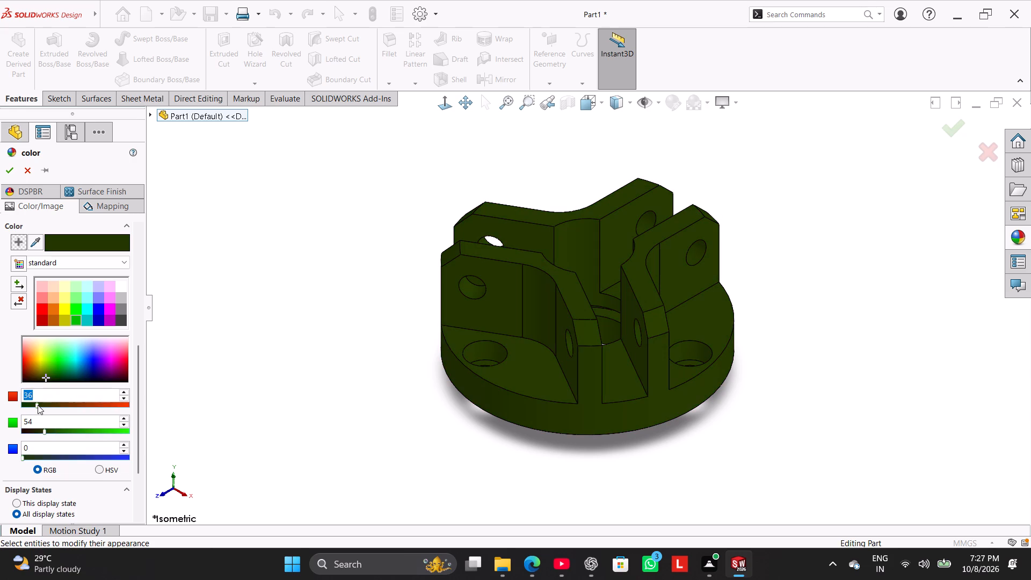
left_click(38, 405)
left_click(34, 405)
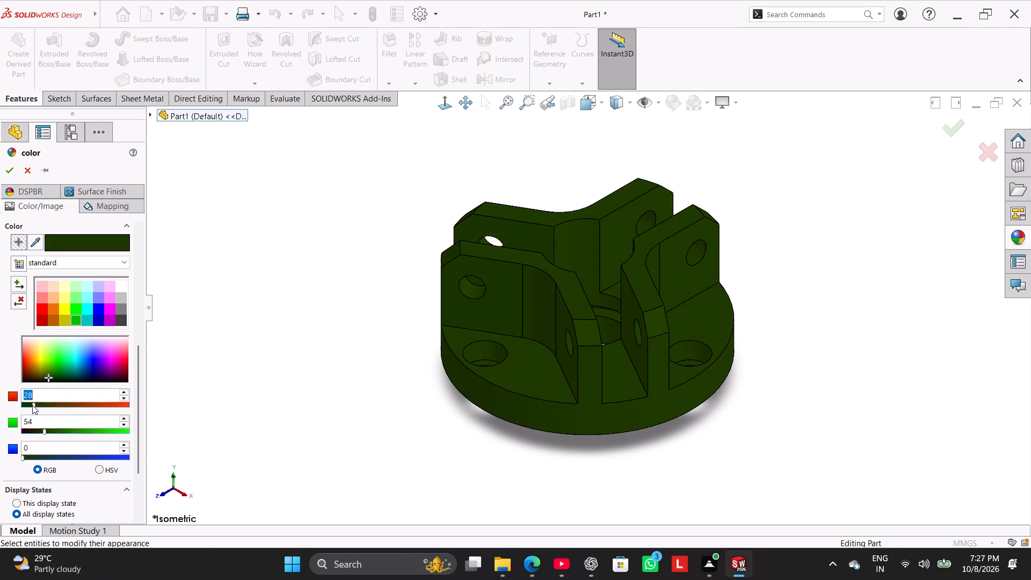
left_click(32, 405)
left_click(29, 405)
Try several RGB blue values for the part's colour, ending at 1.
left_click(28, 457)
left_click(32, 457)
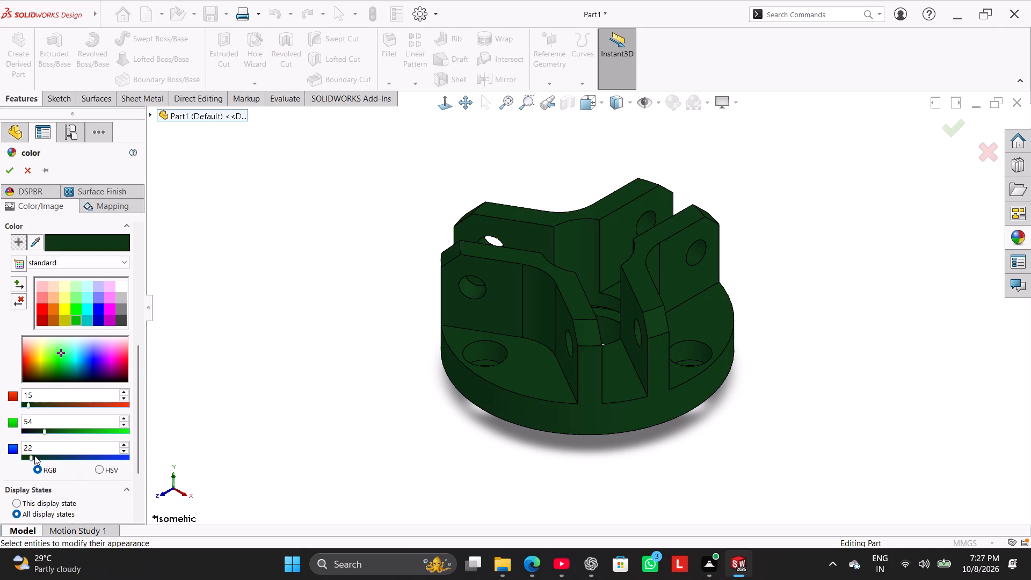
left_click(34, 455)
left_click_drag(32, 455, 30, 458)
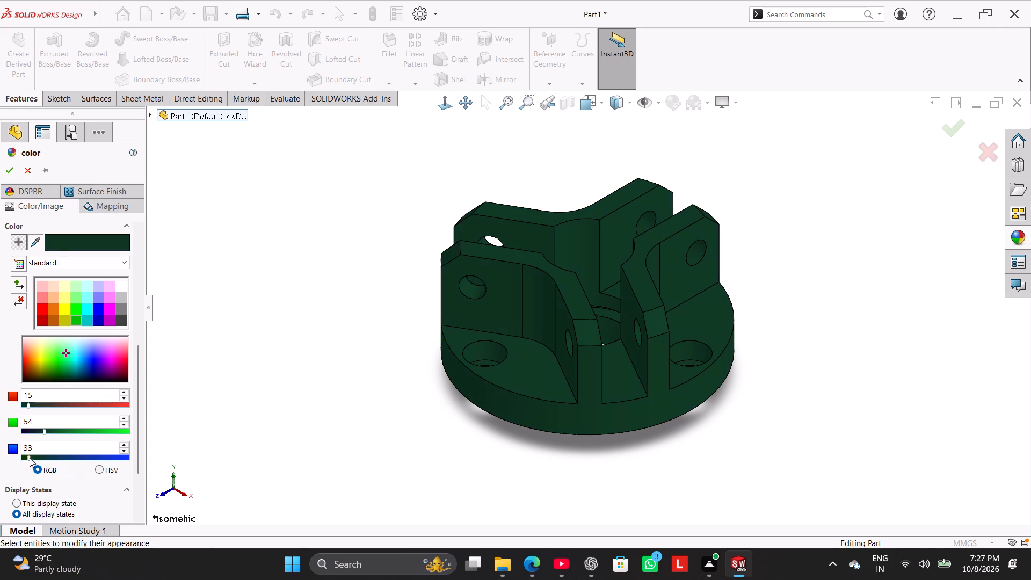
left_click_drag(30, 458, 17, 459)
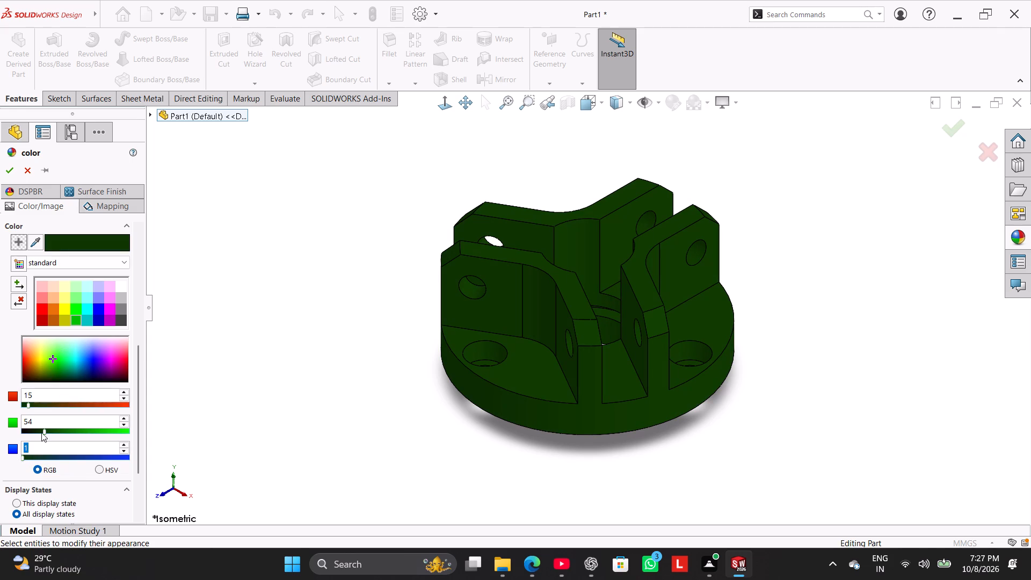
Set the part colour's green value to 90 and red value to 49, and accept the olive green appearance.
left_click_drag(43, 431, 52, 432)
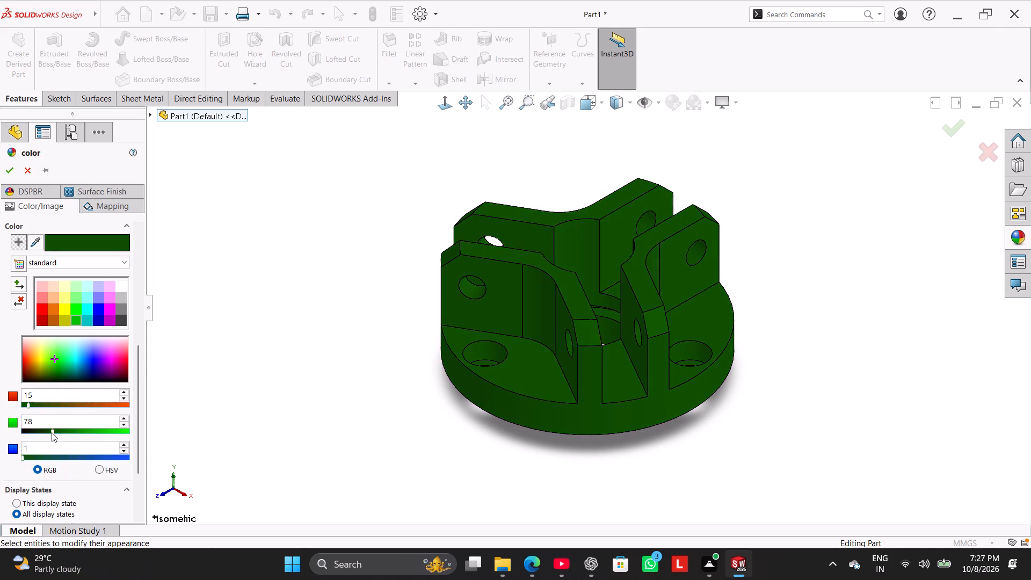
left_click_drag(52, 432, 66, 431)
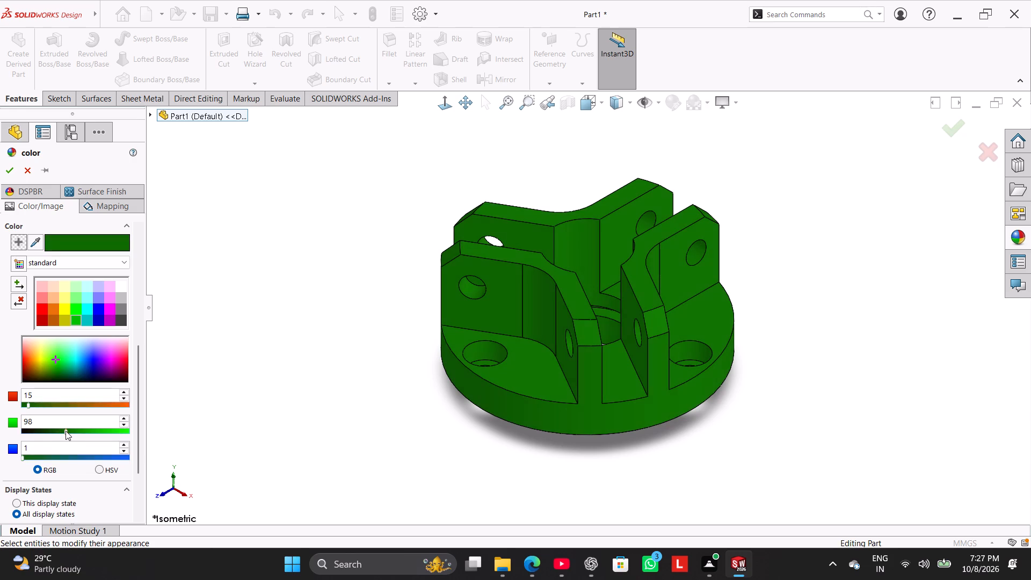
left_click_drag(66, 431, 59, 432)
left_click_drag(28, 407, 41, 404)
left_click_drag(41, 404, 42, 404)
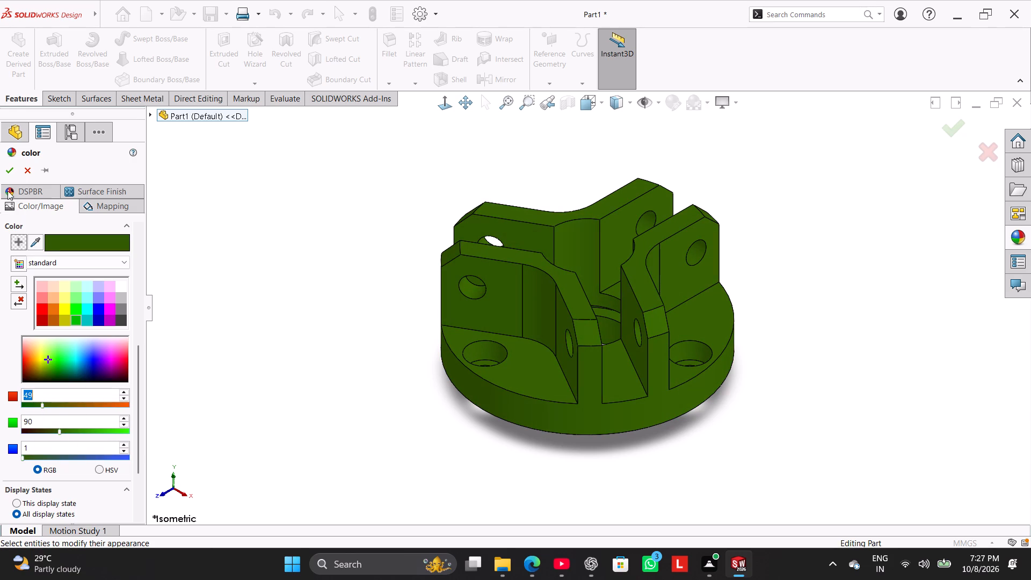
left_click(10, 170)
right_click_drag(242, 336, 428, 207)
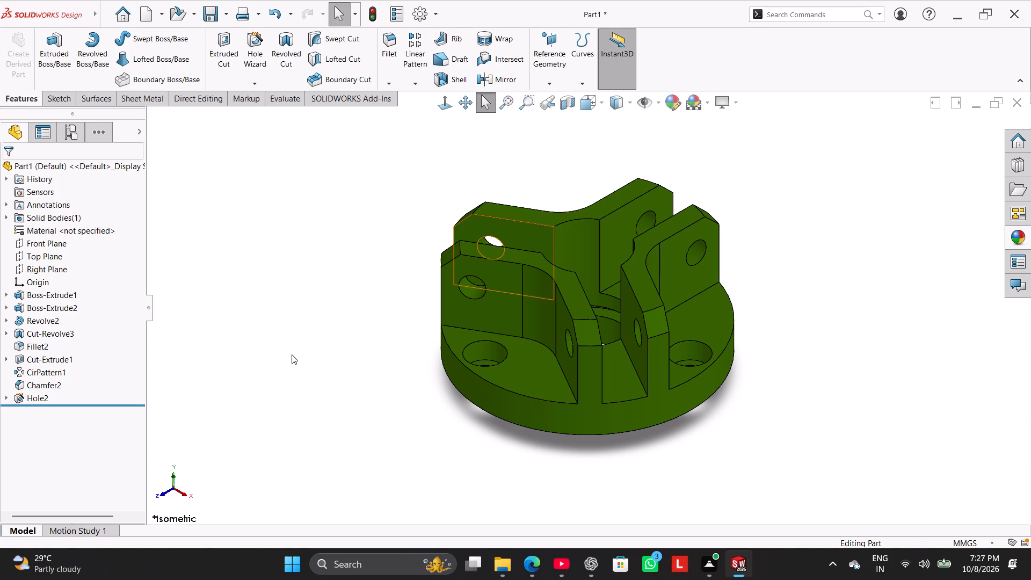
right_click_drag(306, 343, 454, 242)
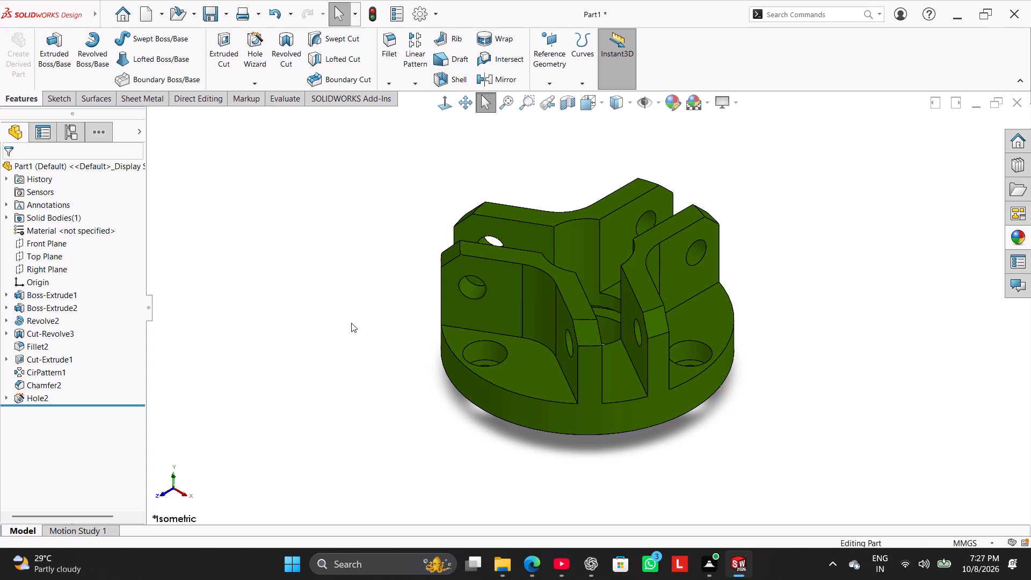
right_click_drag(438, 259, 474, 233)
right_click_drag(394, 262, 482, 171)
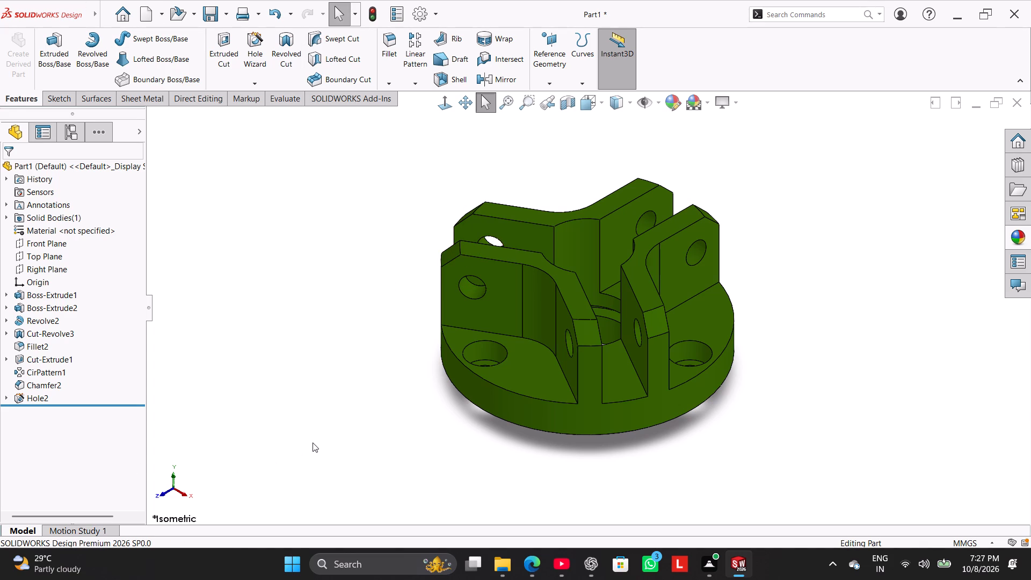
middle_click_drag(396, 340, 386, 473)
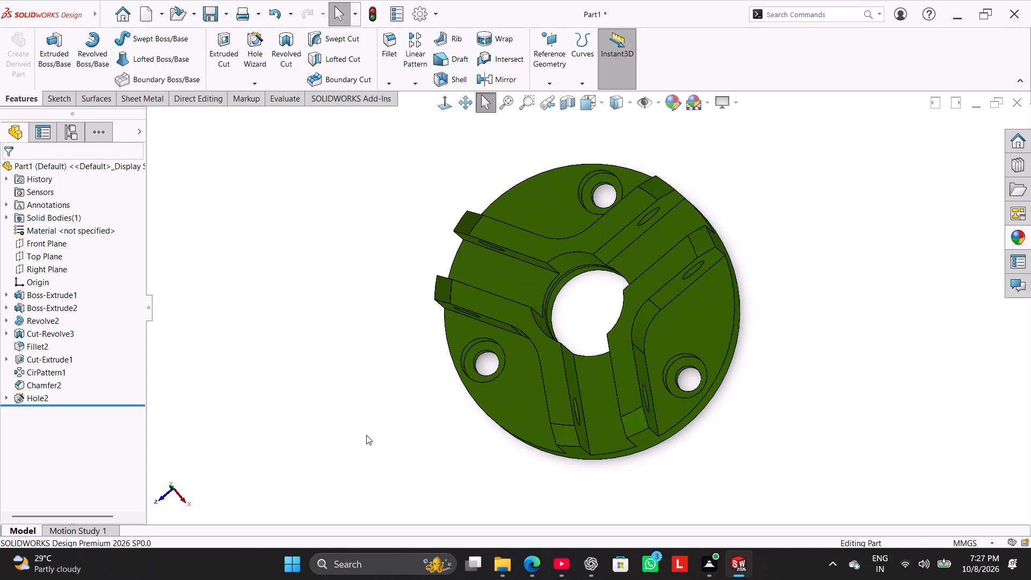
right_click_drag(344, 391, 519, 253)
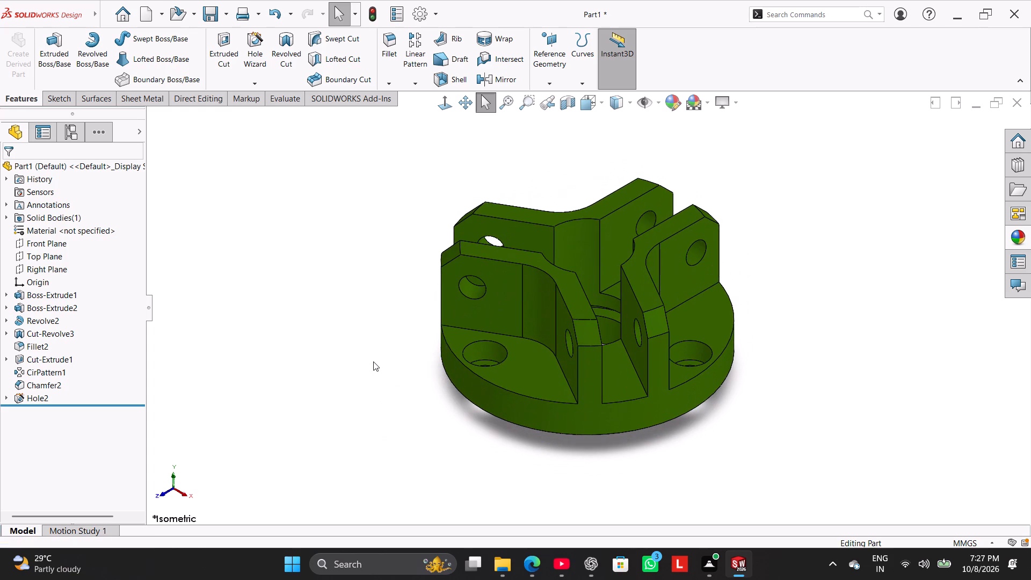
Start a Save As of the part and replace the proposed file name with the clipboard content.
left_click(225, 15)
left_click(235, 48)
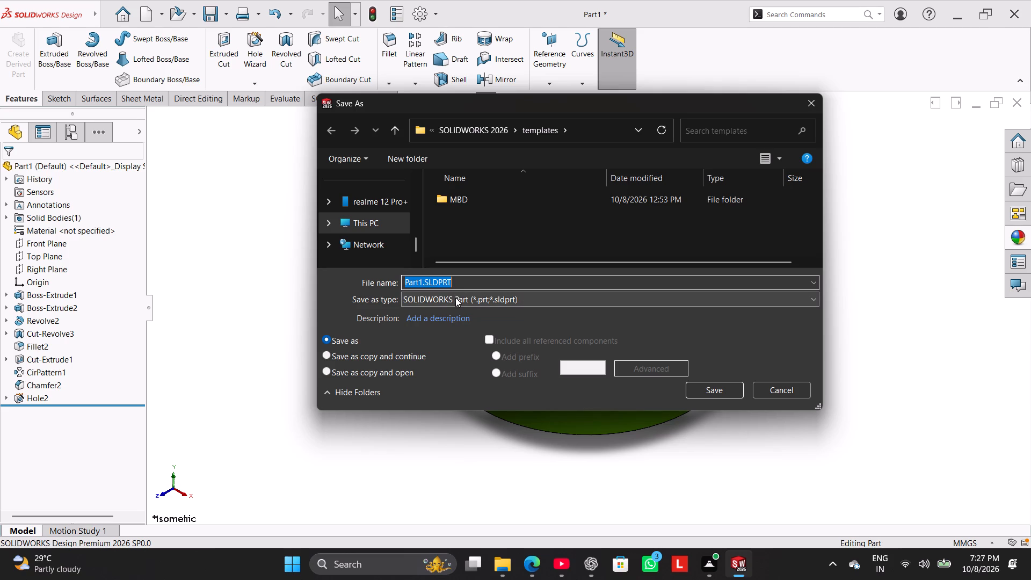
key("ctrl+v")
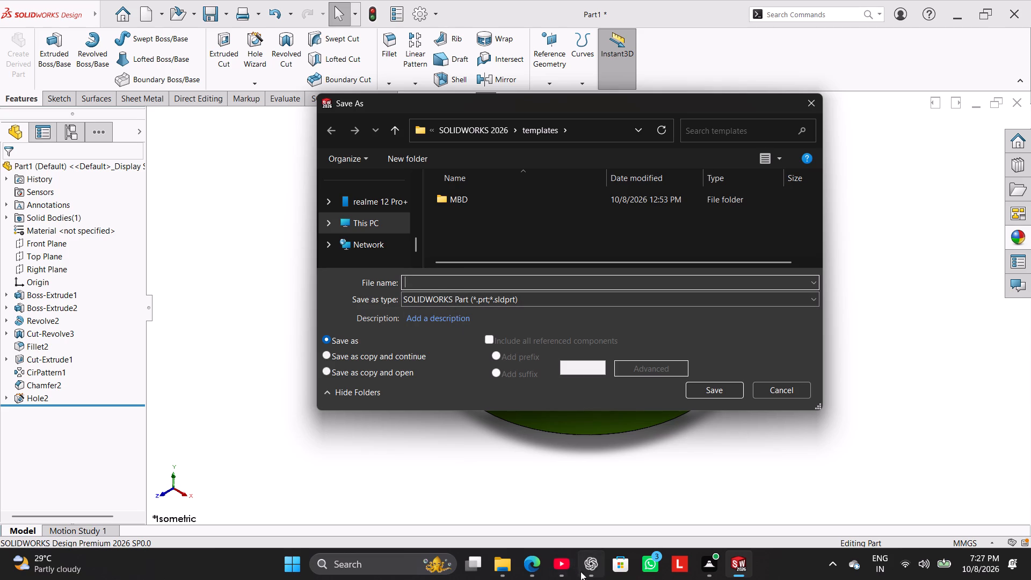
Switch to ChatGPT in the browser and copy the run name "Three Lug Circular Mount" from the SolidWorks Intern chat.
left_click(581, 571)
left_click(591, 569)
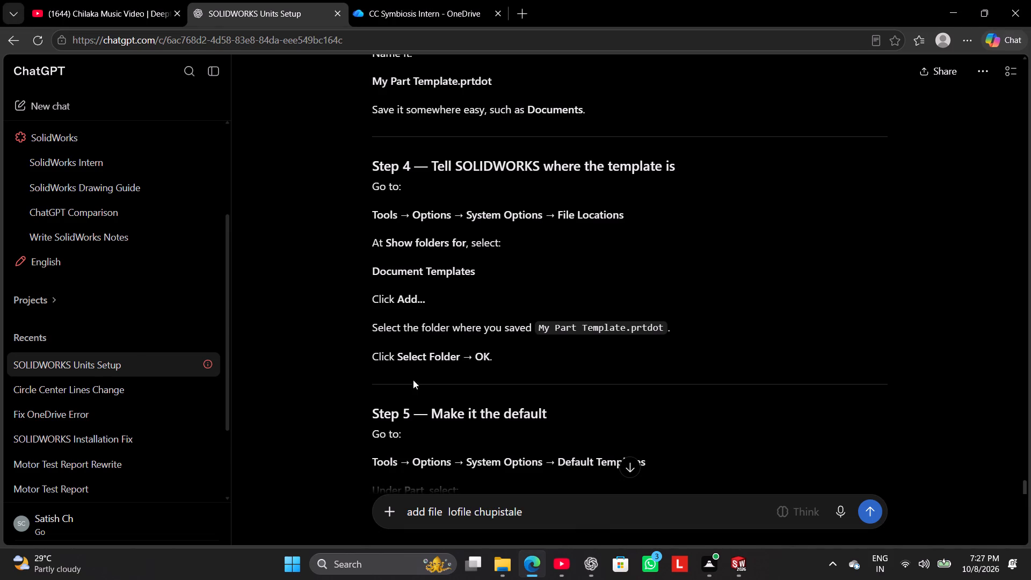
left_click(119, 166)
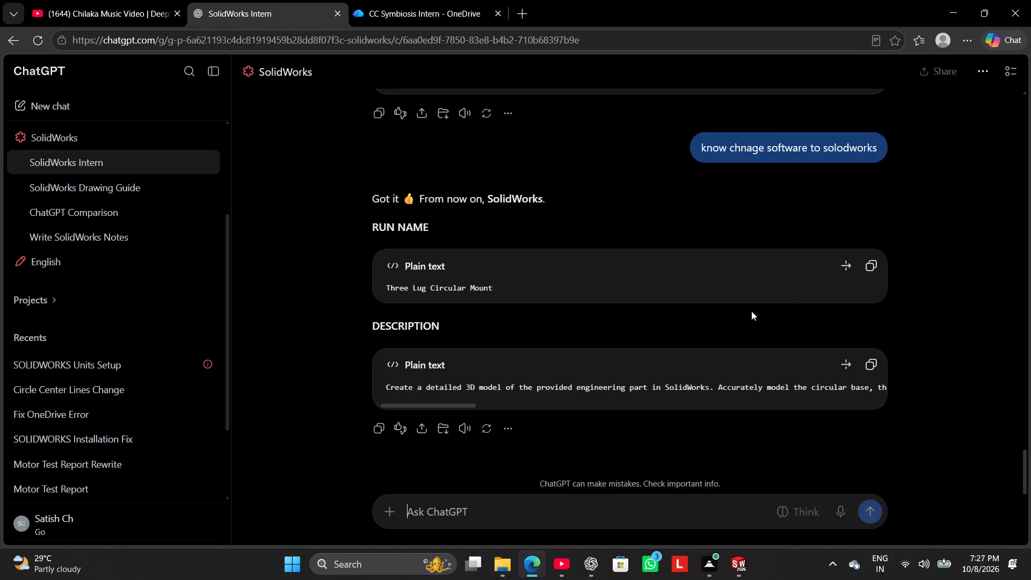
scroll(804, 282, "up", 2)
scroll(808, 289, "down", 4)
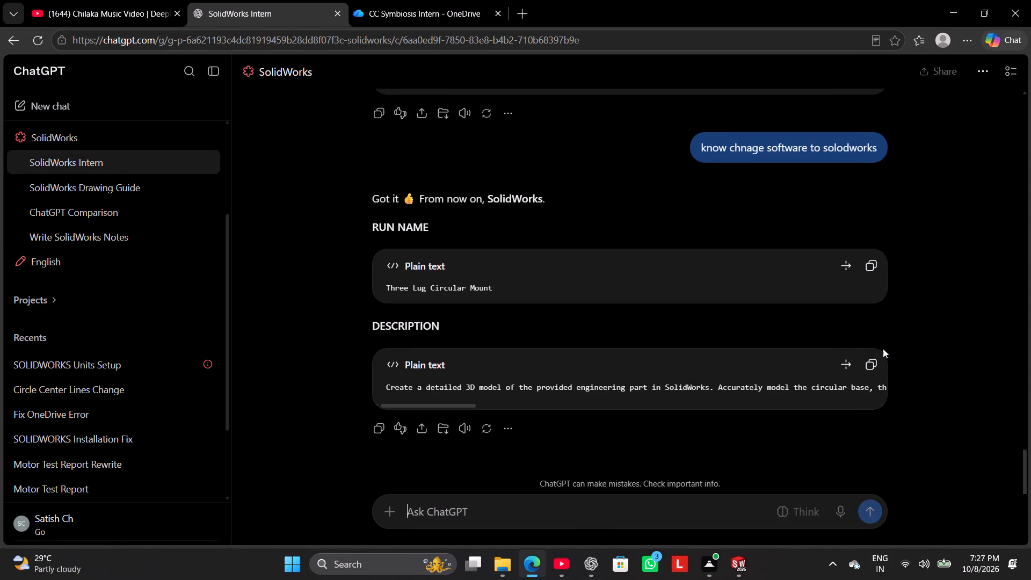
left_click(867, 261)
Back in SOLIDWORKS, save the part as "Three Lug Circular Mount" in SOLIDWORKS Part format in the templates folder.
left_click(745, 570)
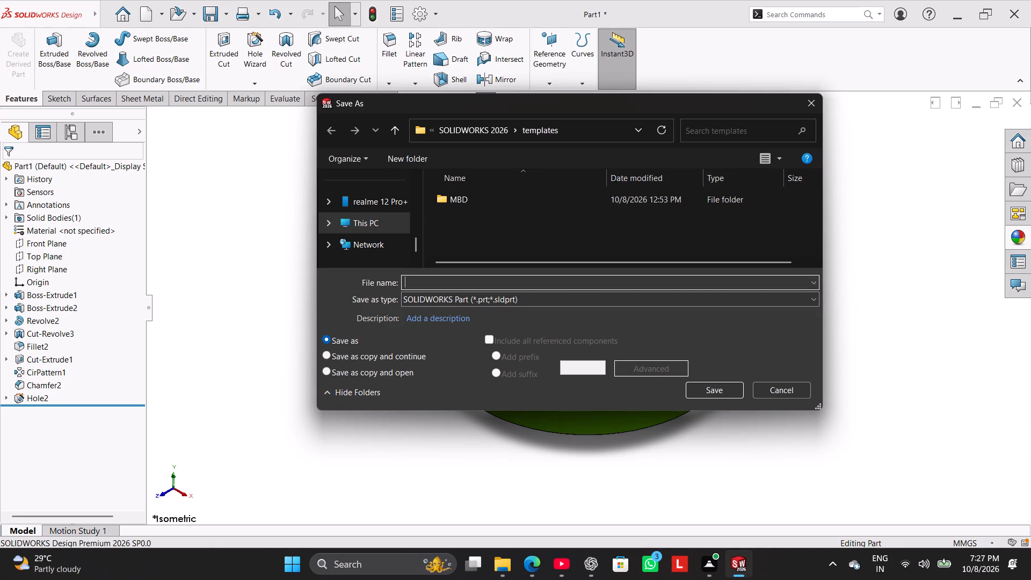
key("ctrl+v")
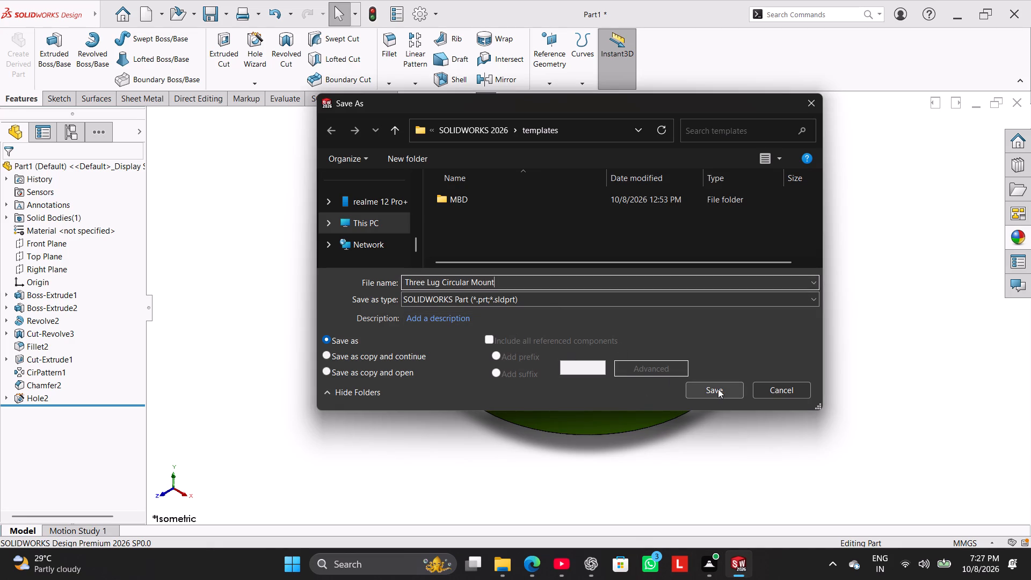
left_click(718, 389)
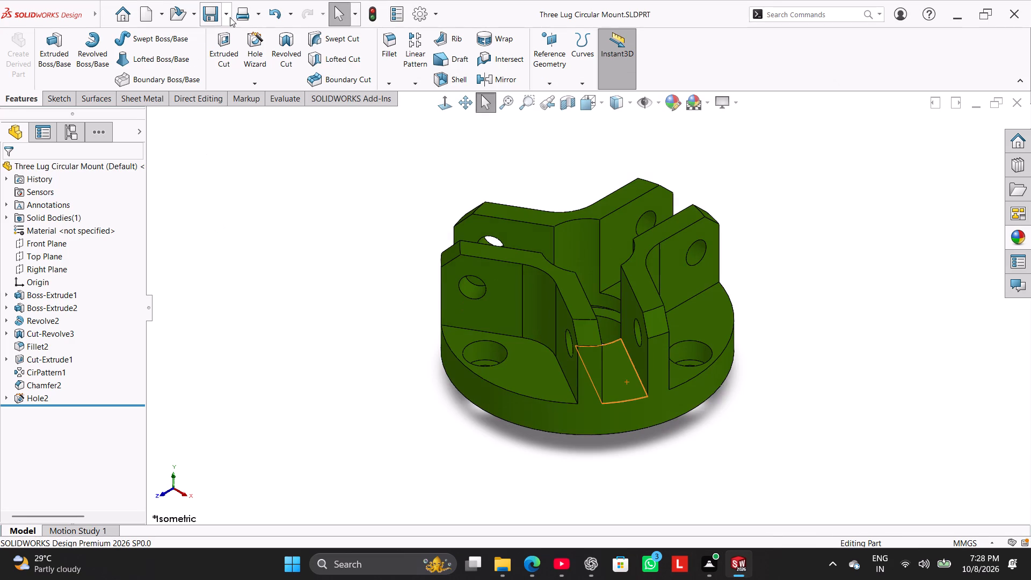
Save a PDF copy of the part as "Three Lug Circular Mount.pdf" in the templates folder.
left_click(229, 14)
left_click(233, 44)
left_click(510, 302)
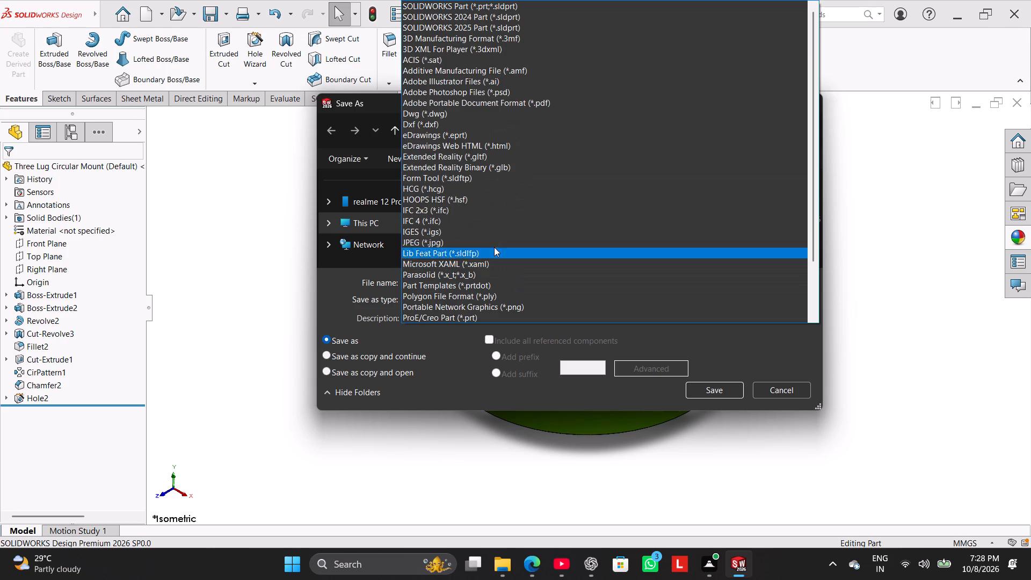
left_click(529, 102)
left_click(703, 416)
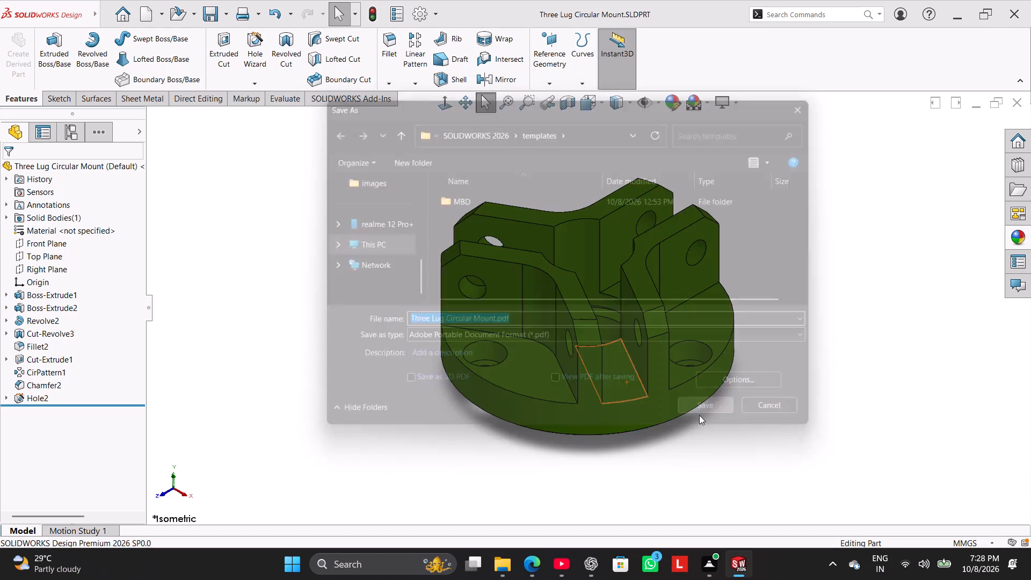